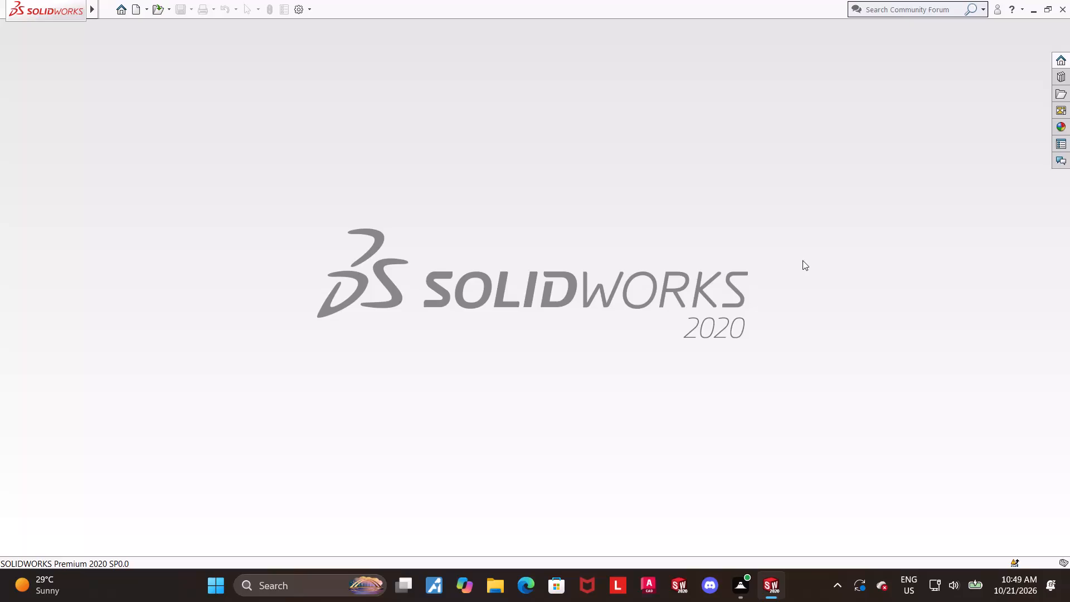
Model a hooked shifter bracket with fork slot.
Create a new part and open a sketch on the Front Plane.
left_click(132, 9)
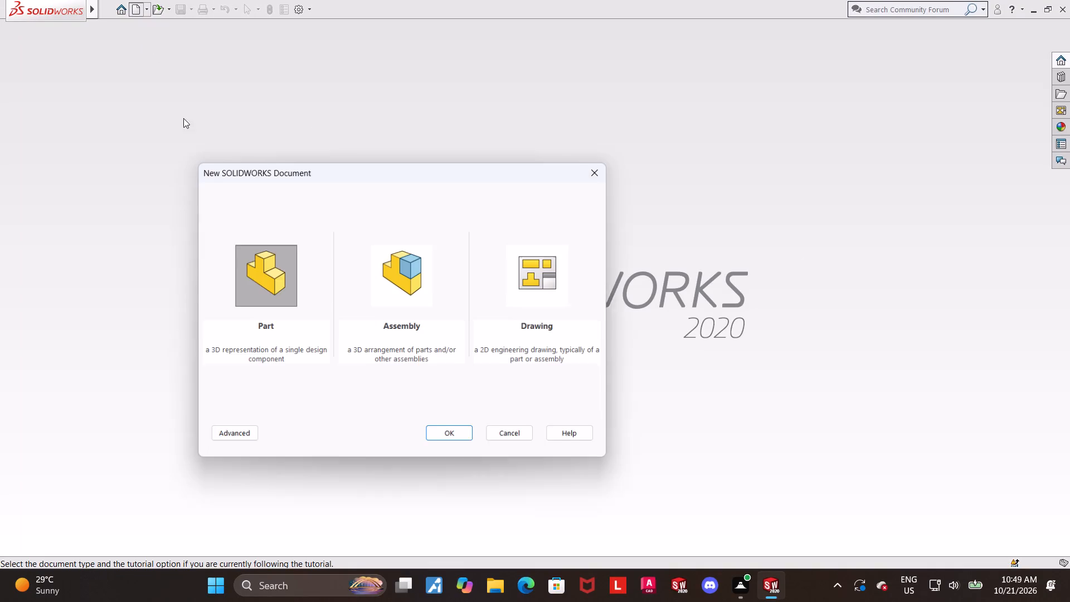
double_click(270, 281)
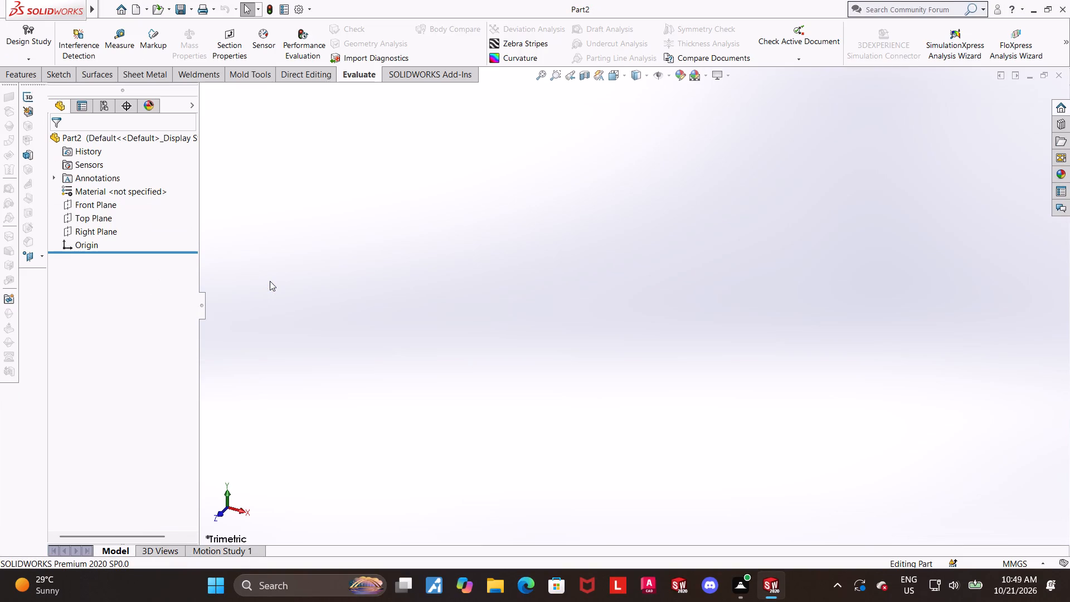
left_click(92, 207)
left_click(100, 194)
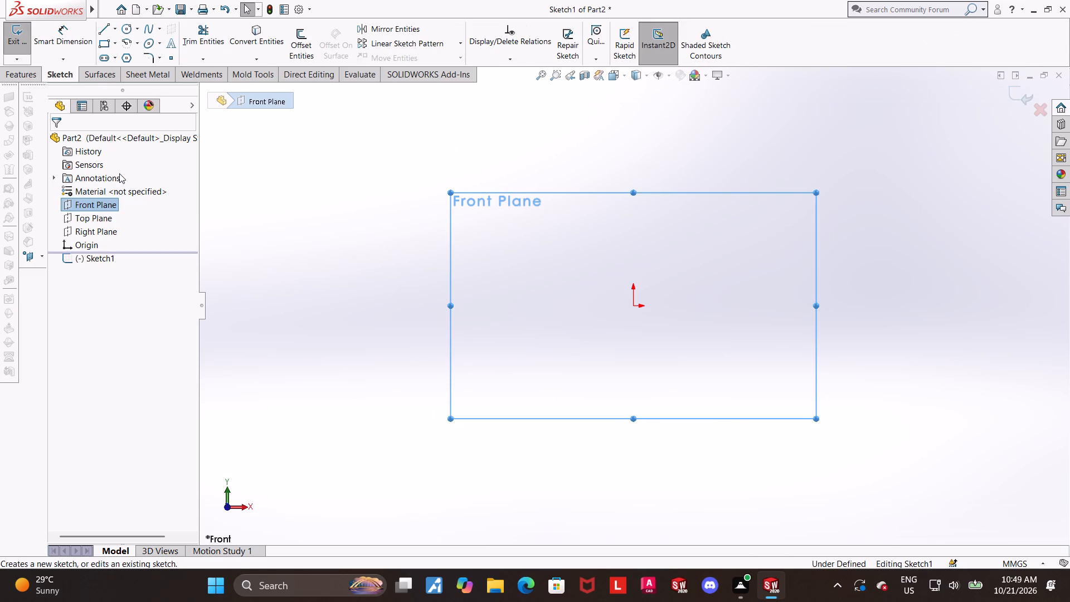
Sketch a horizontal line starting at the origin and running in the positive X direction.
left_click(106, 27)
scroll(663, 295, "up", 2)
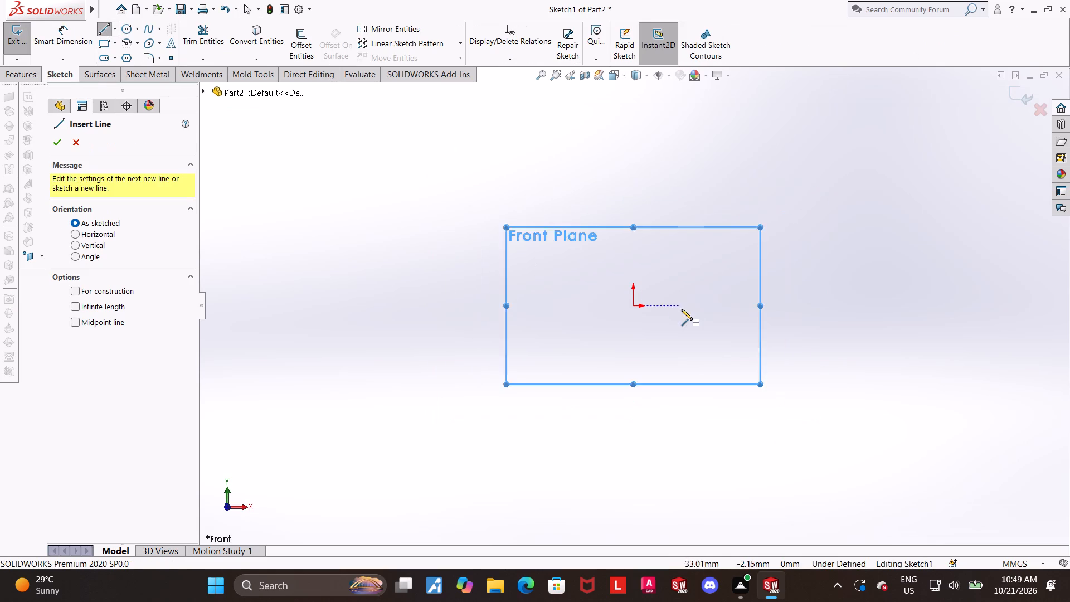
scroll(682, 309, "up", 1)
scroll(873, 305, "down", 3)
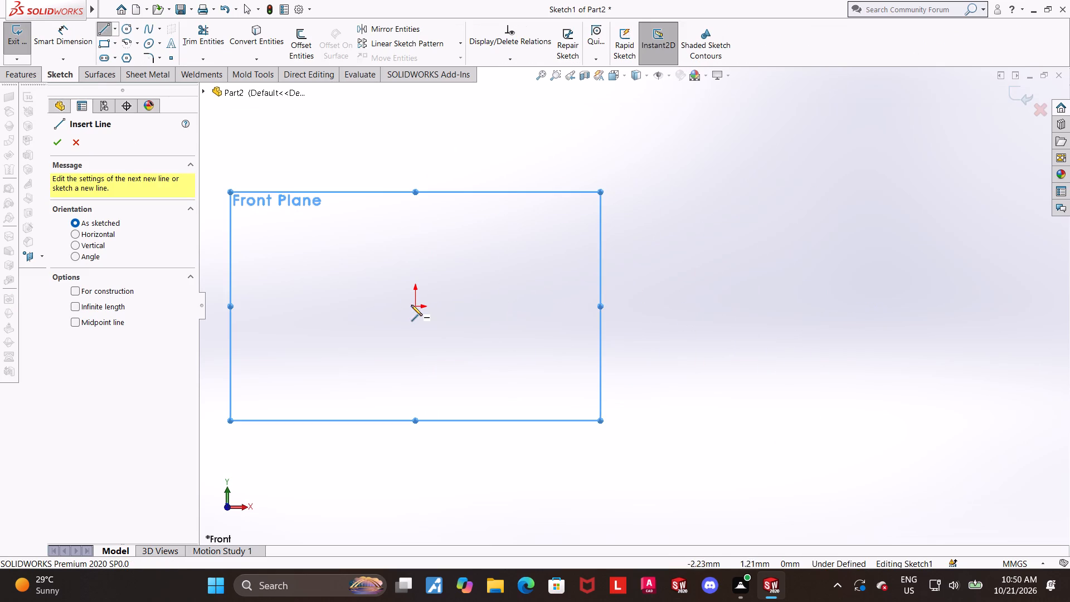
left_click(416, 307)
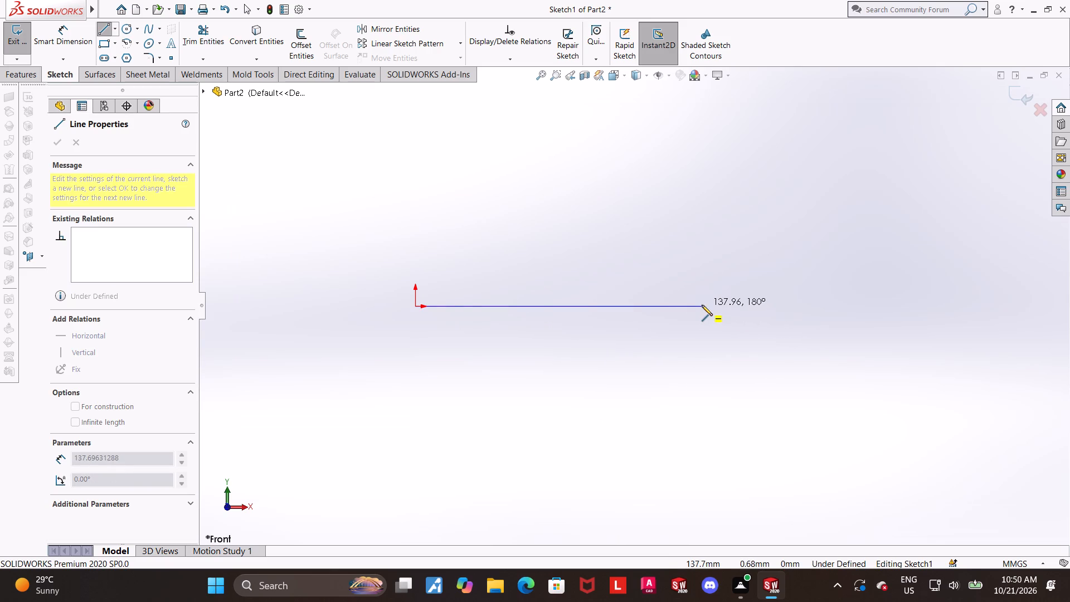
left_click(653, 304)
key("Escape")
key("Escape")
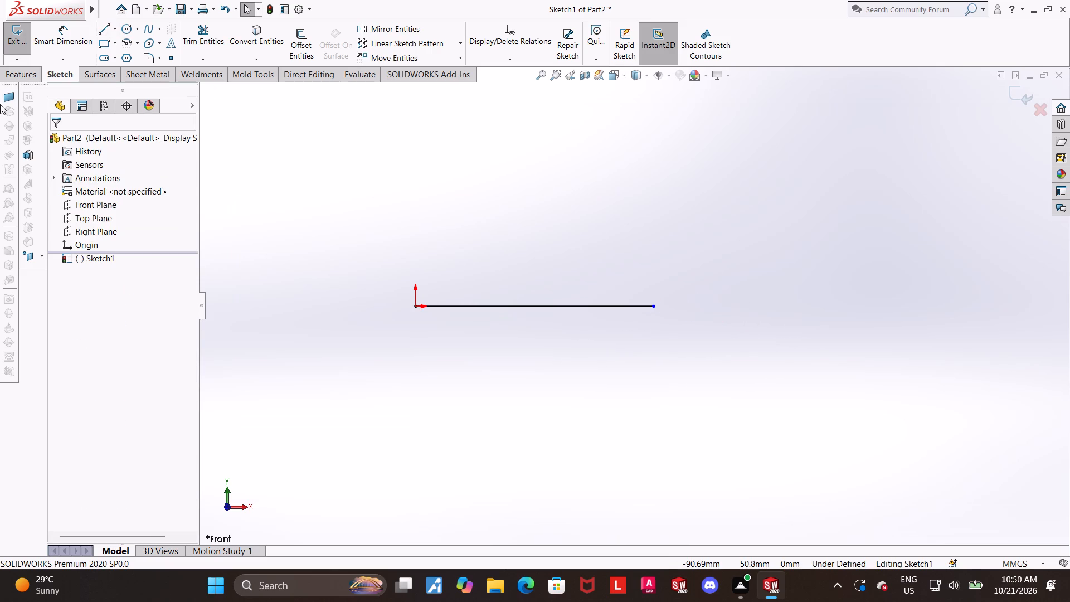
Sketch a vertical line about 59 mm up from the origin, continued by a horizontal line about 71 mm long in positive X.
left_click(98, 31)
left_click(415, 308)
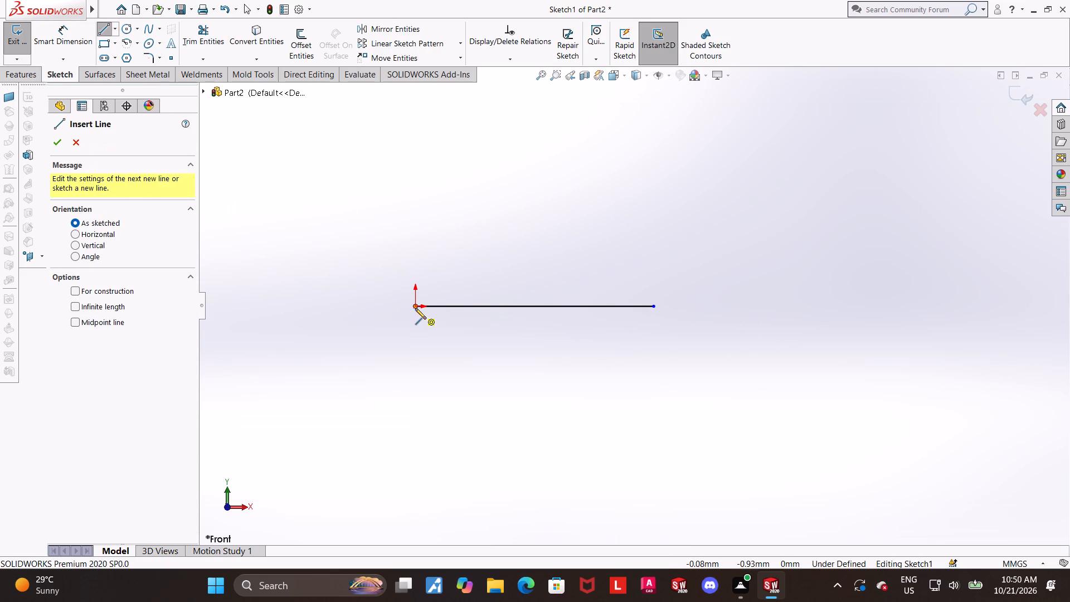
left_click(414, 184)
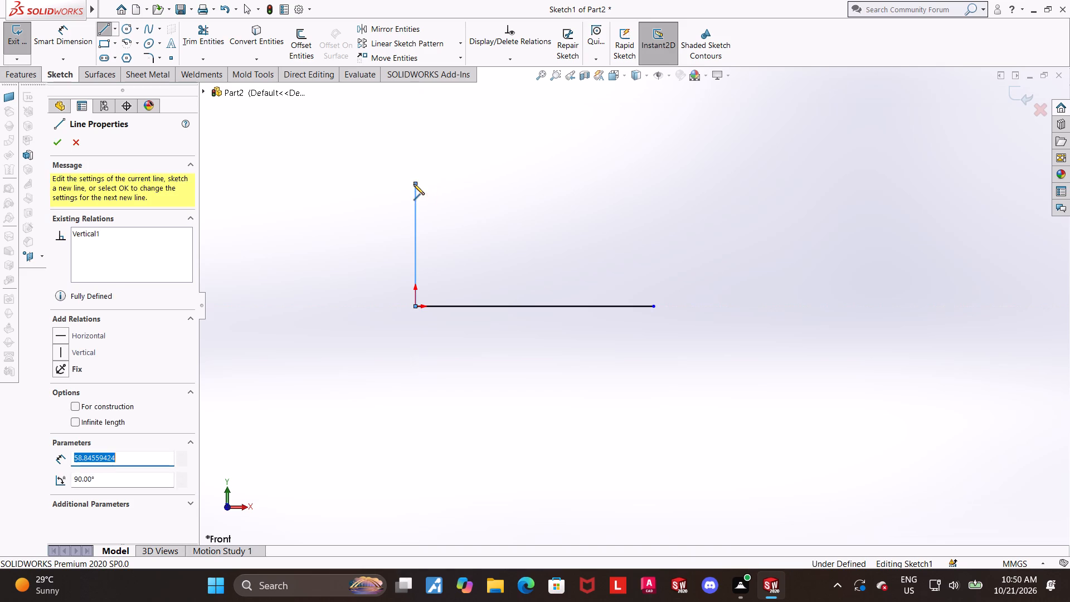
left_click(562, 183)
key("Escape")
key("Escape")
key("Escape")
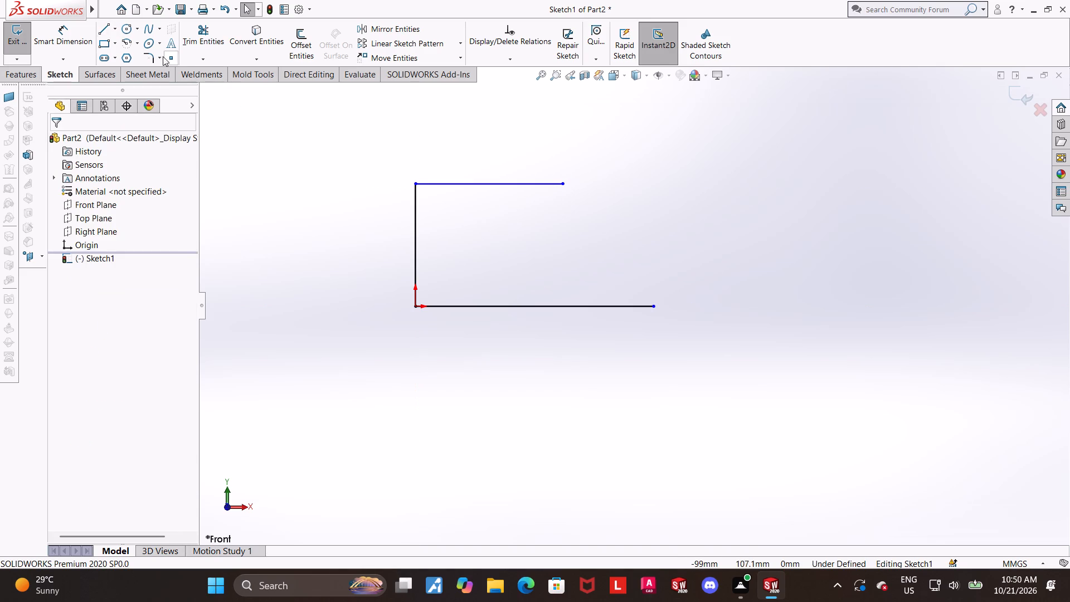
Dimension the vertical line's length as 15 mm.
left_click(66, 27)
left_click(414, 244)
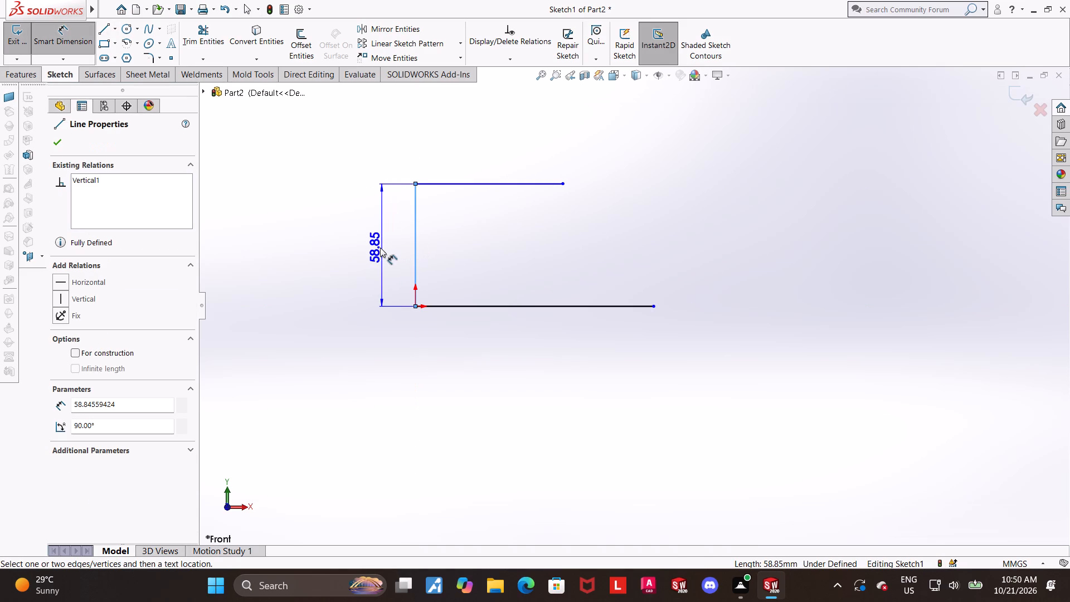
left_click(380, 247)
type("15")
key("Return")
key("Escape")
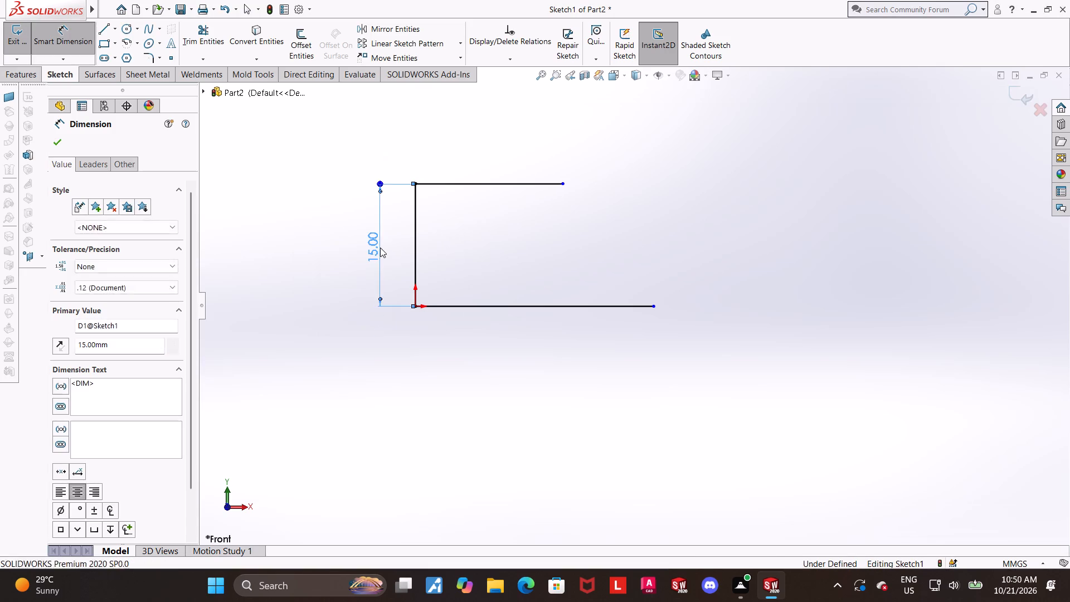
Dimension the lower horizontal line's length as 32 mm.
left_click(67, 35)
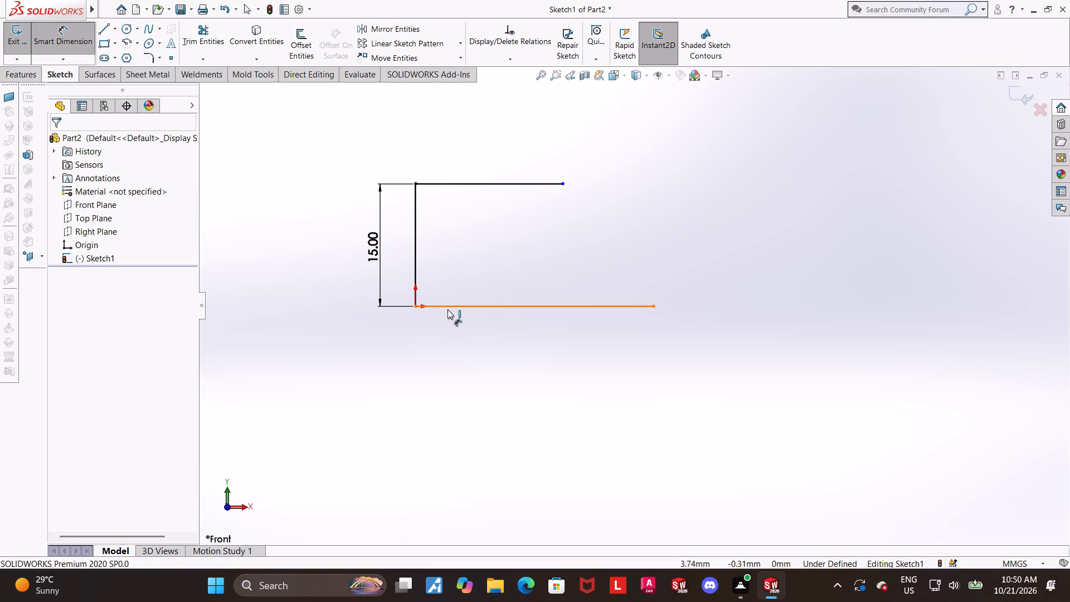
left_click(455, 308)
left_click(459, 348)
type("32")
key("Return")
key("Escape")
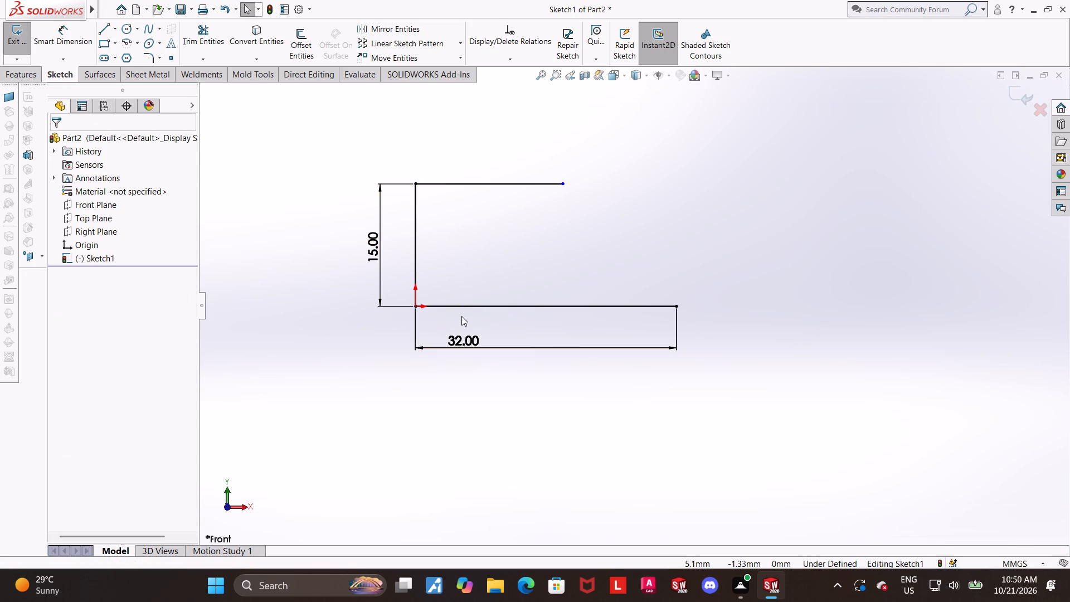
Dimension the upper horizontal line's length as 25 mm.
left_click(41, 34)
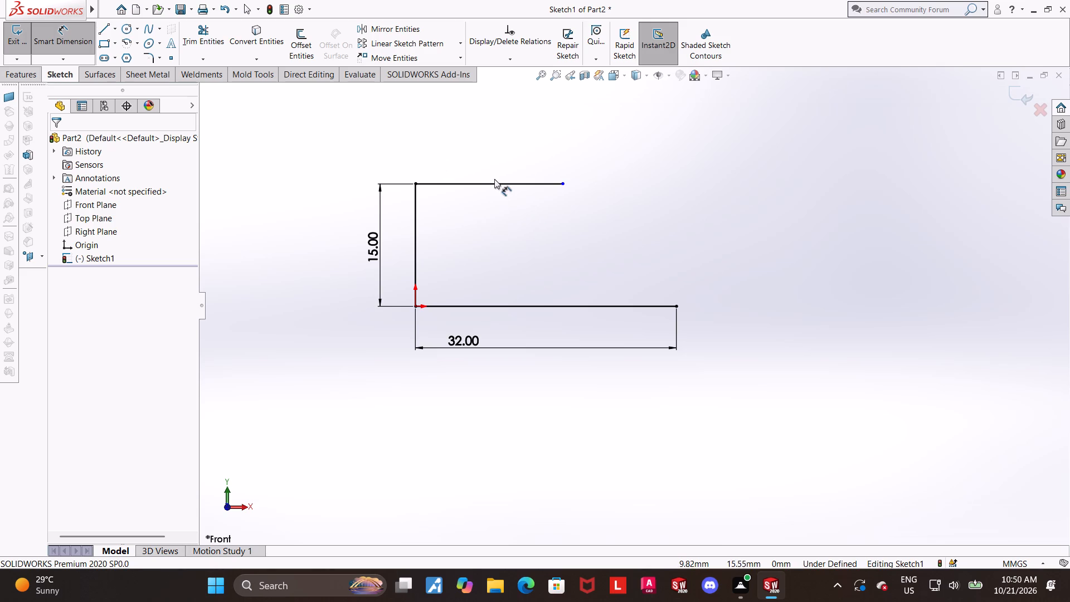
left_click(492, 186)
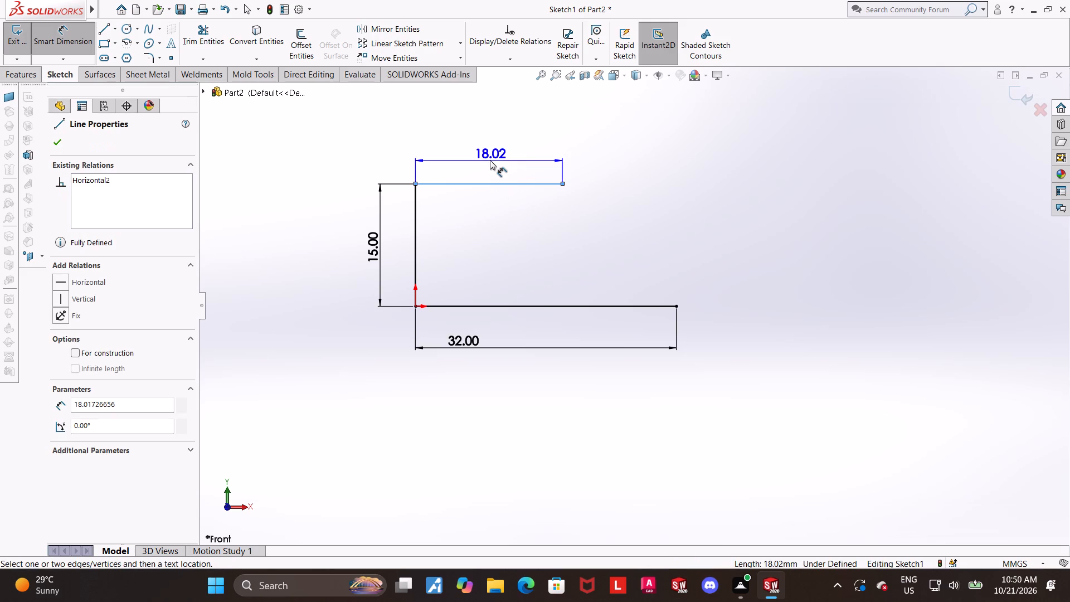
left_click(490, 160)
type("25")
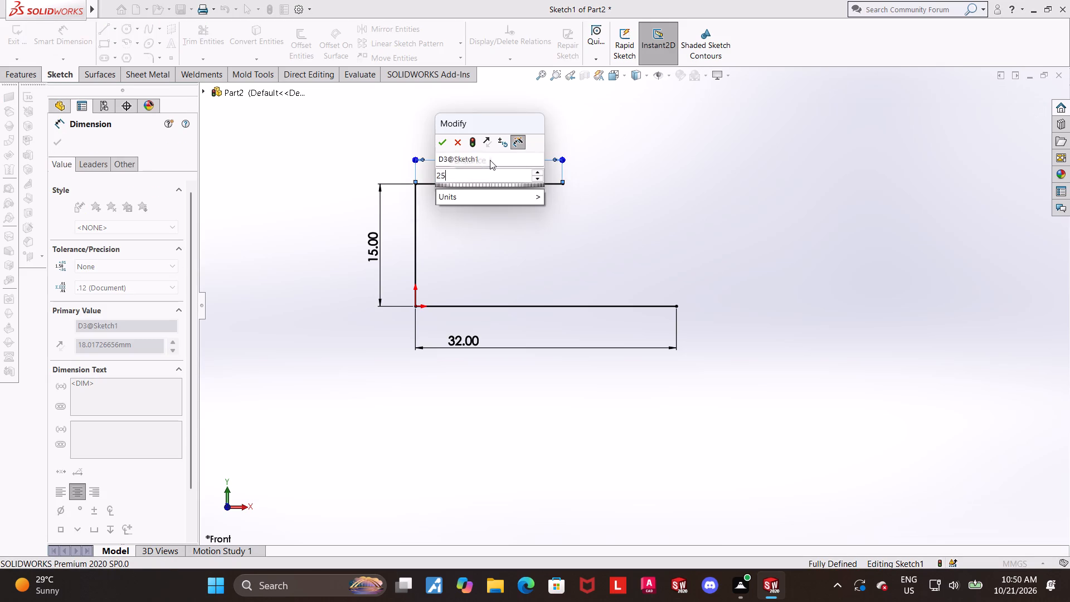
key("Return")
key("Escape")
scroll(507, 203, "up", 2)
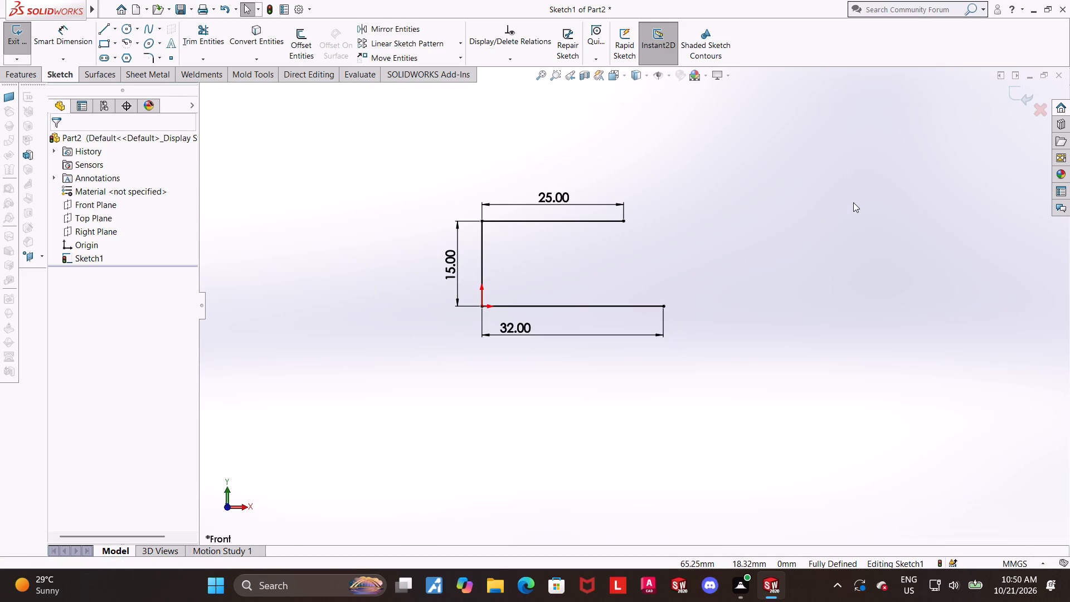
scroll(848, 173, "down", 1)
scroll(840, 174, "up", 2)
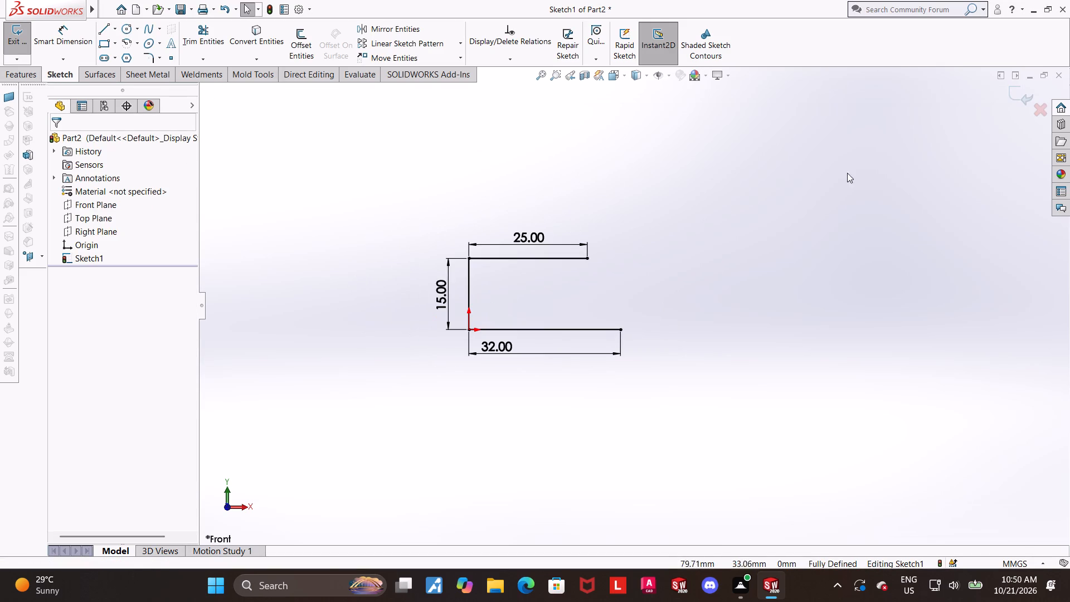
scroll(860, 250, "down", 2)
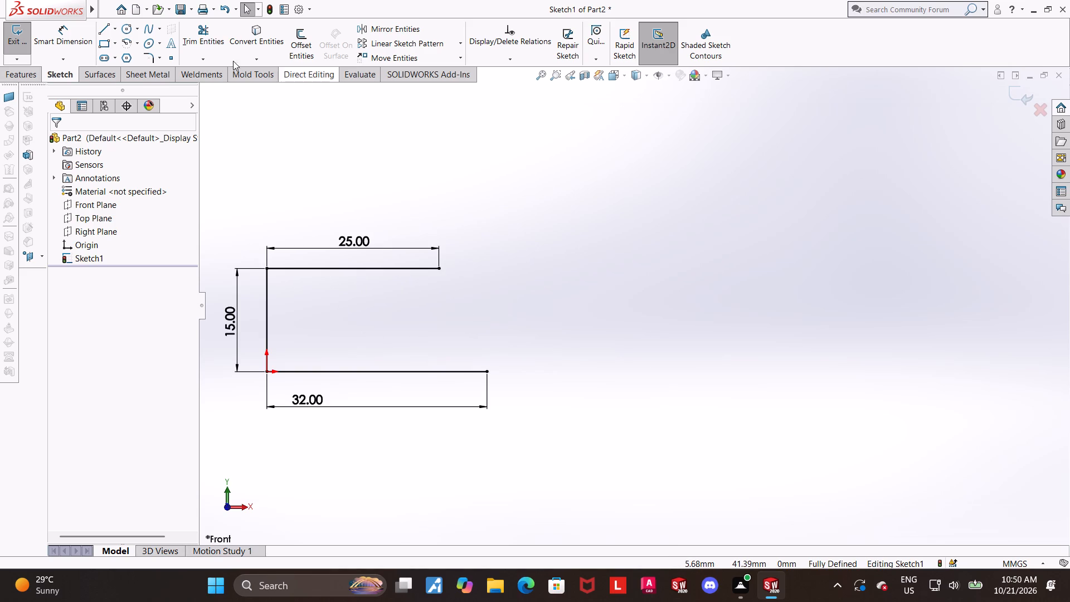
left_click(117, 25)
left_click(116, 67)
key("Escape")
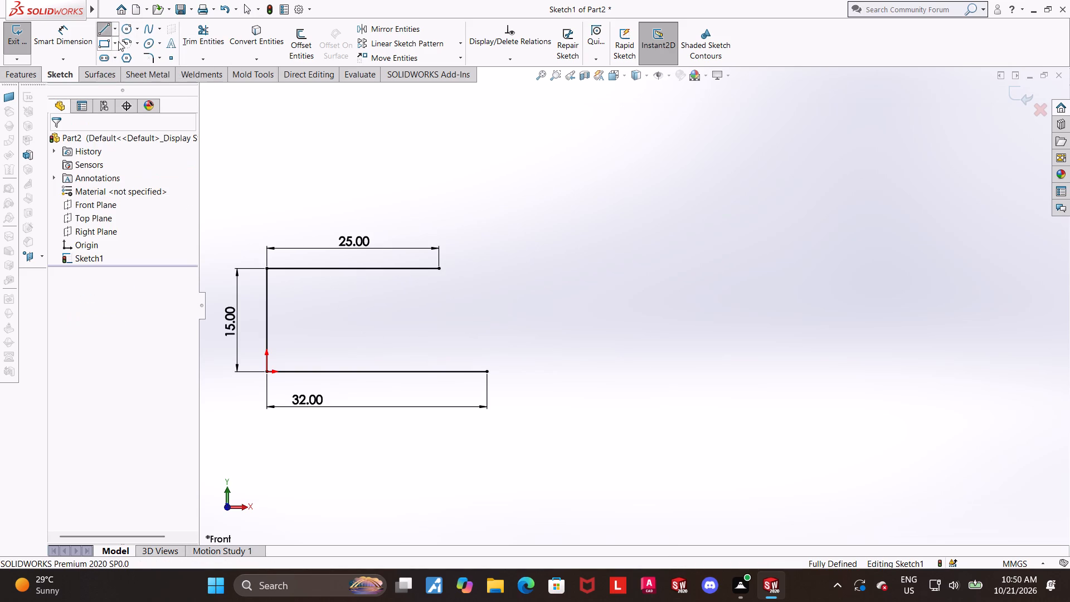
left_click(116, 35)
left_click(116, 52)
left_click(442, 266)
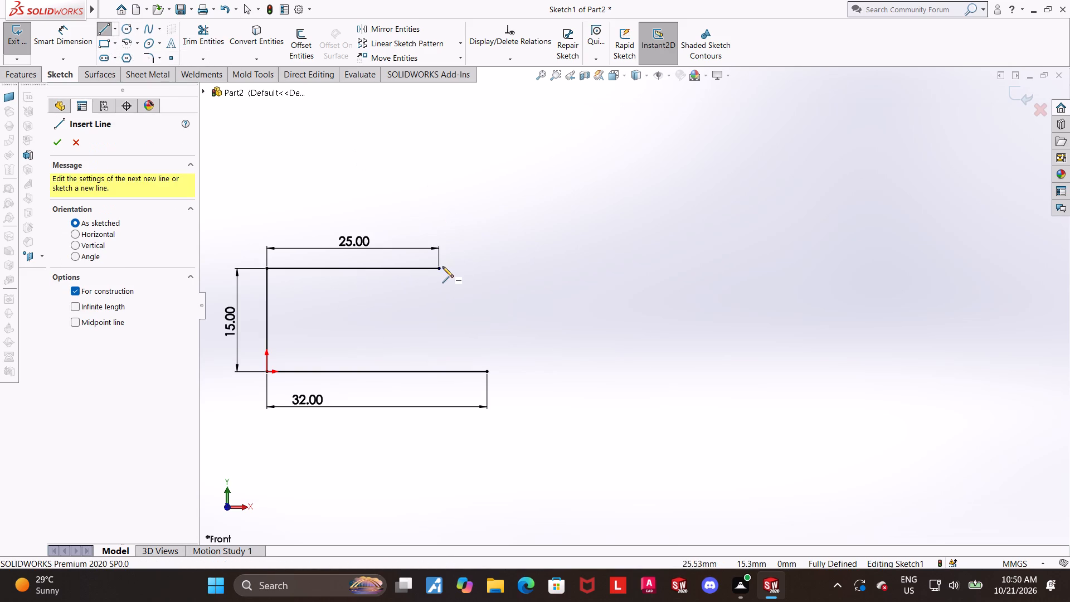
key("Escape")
Draw a horizontal centerline about 30 mm long, extending outward from the free end of the 25 mm line.
left_click(119, 29)
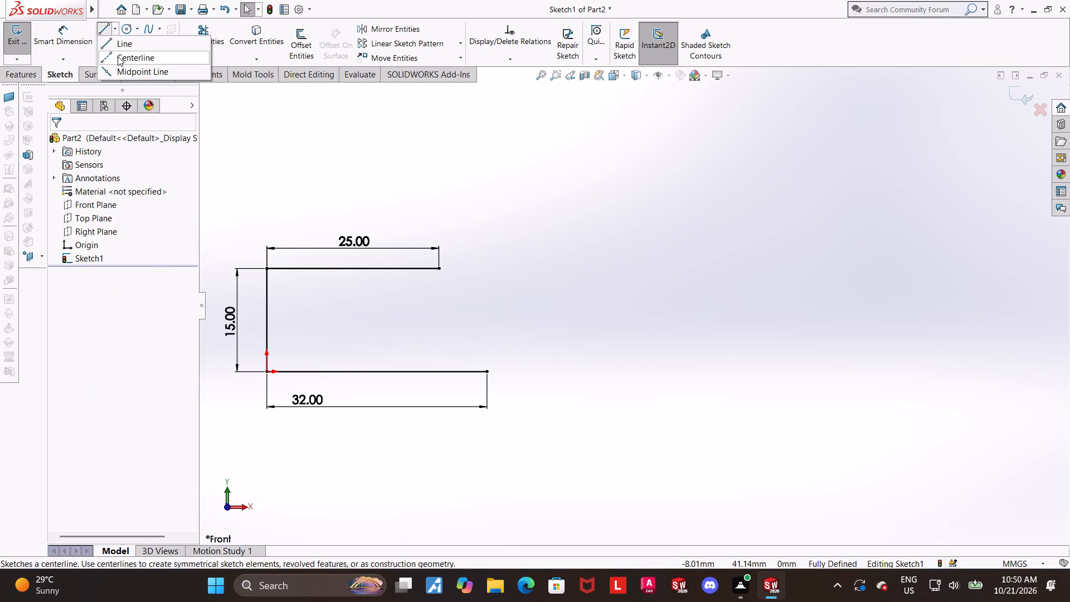
left_click(118, 56)
left_click(439, 269)
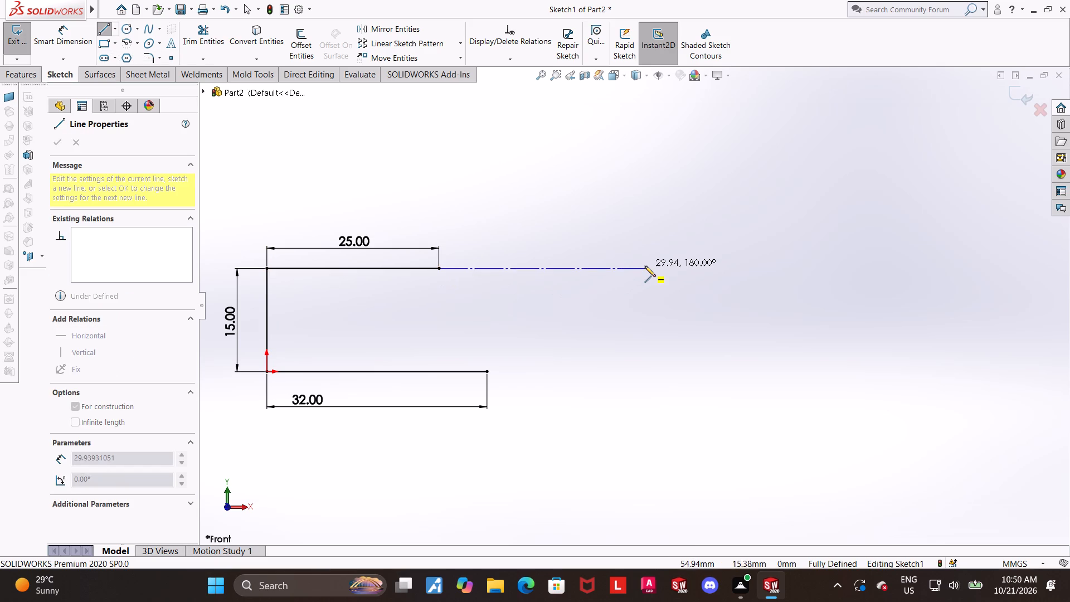
left_click(645, 266)
key("Escape")
key("Escape")
Sketch an inclined line about 27 mm long from the free end of the 25 mm line, rising above the centerline.
left_click(105, 31)
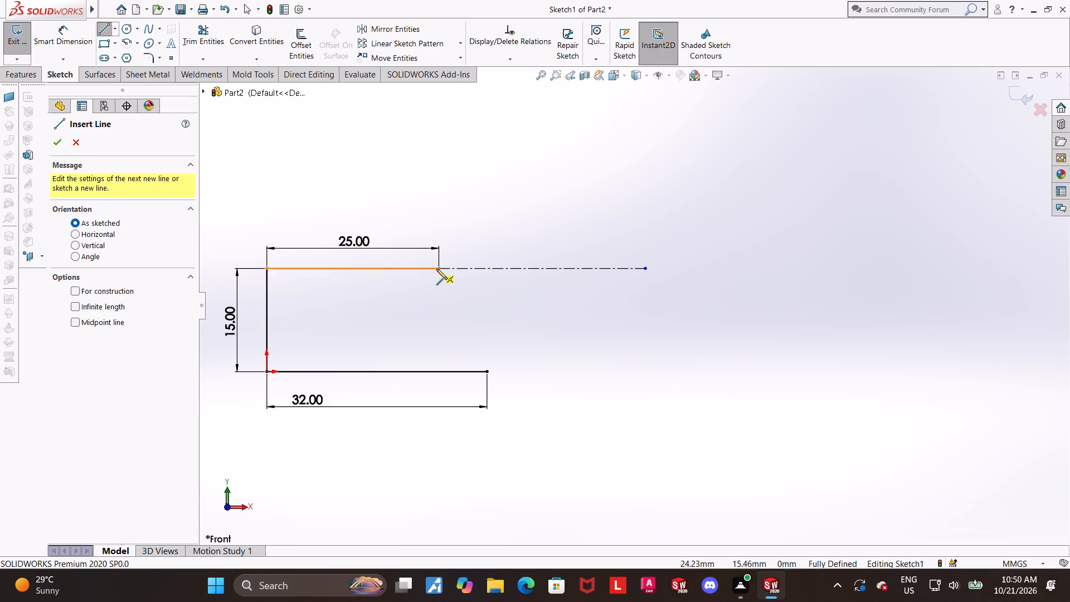
left_click(438, 270)
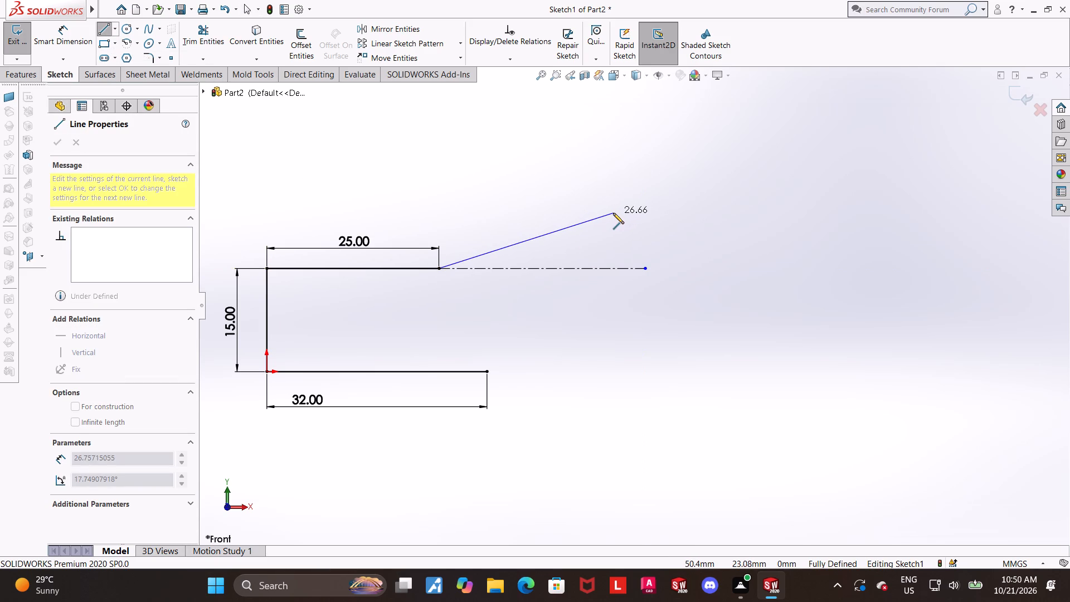
left_click(613, 213)
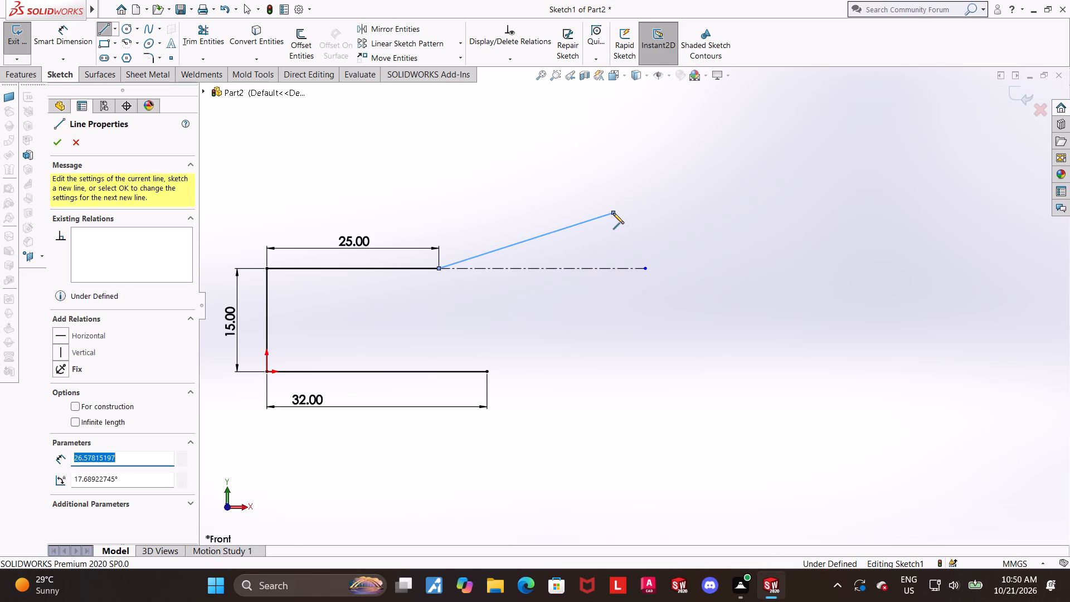
key("Escape")
Dimension the angle between the inclined line and the centerline as 15 degrees.
left_click(57, 42)
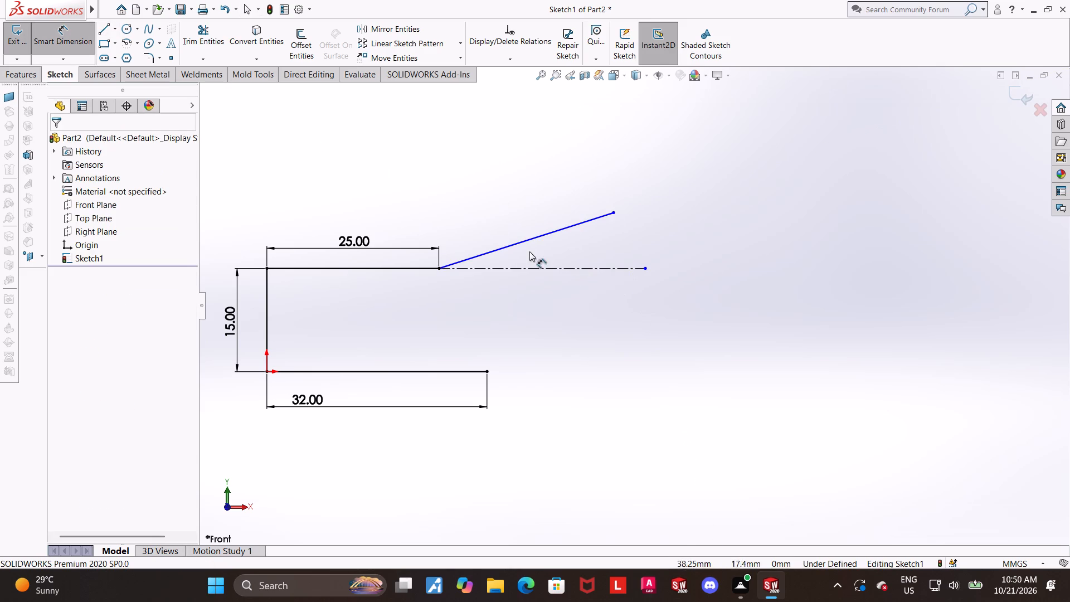
left_click(529, 238)
left_click(536, 266)
left_click(541, 252)
type("15")
key("Return")
key("Escape")
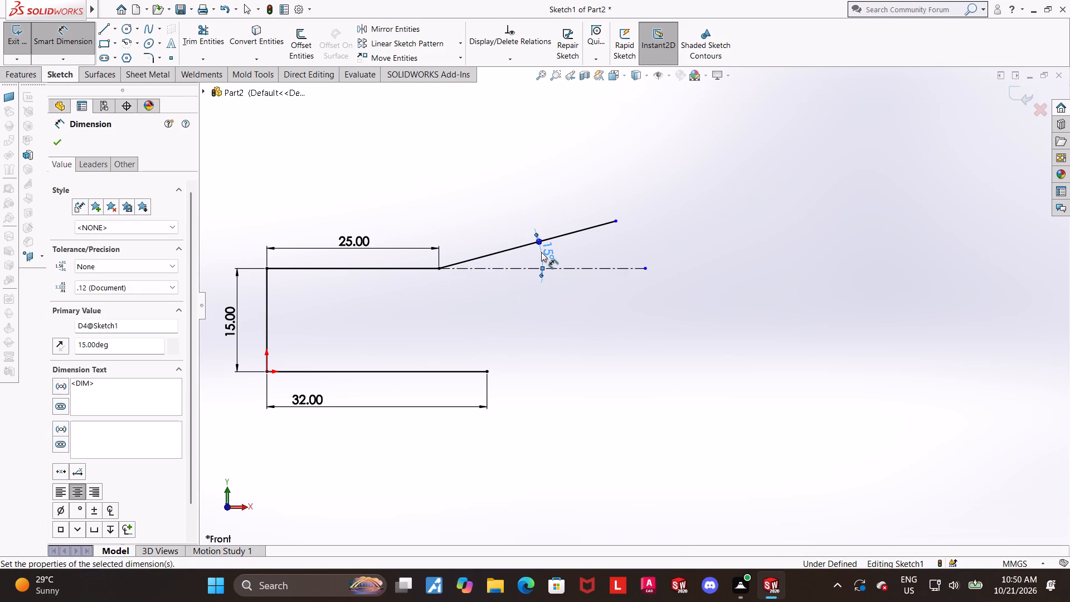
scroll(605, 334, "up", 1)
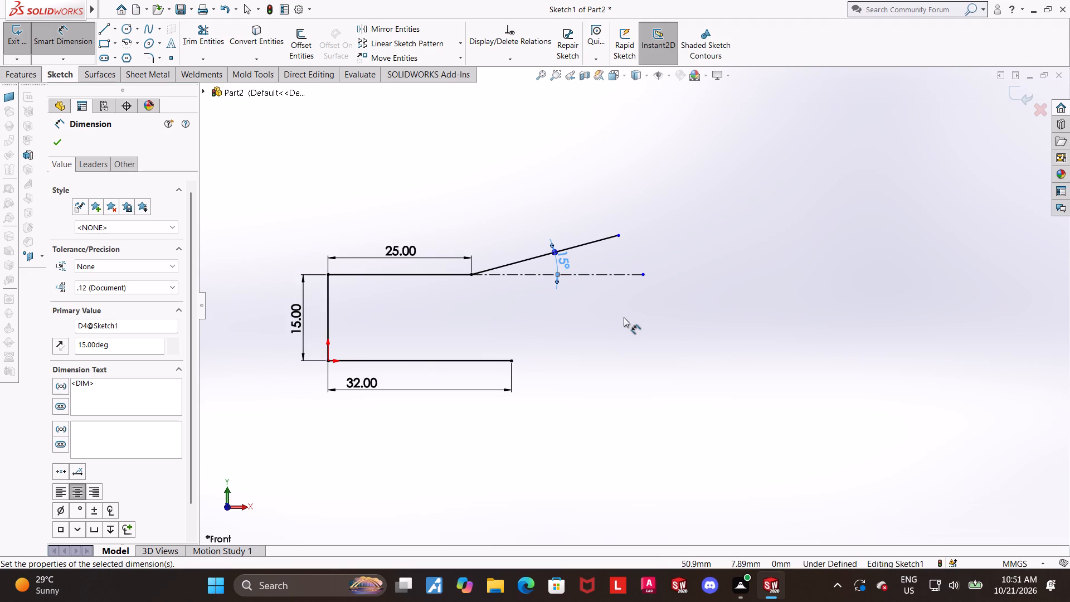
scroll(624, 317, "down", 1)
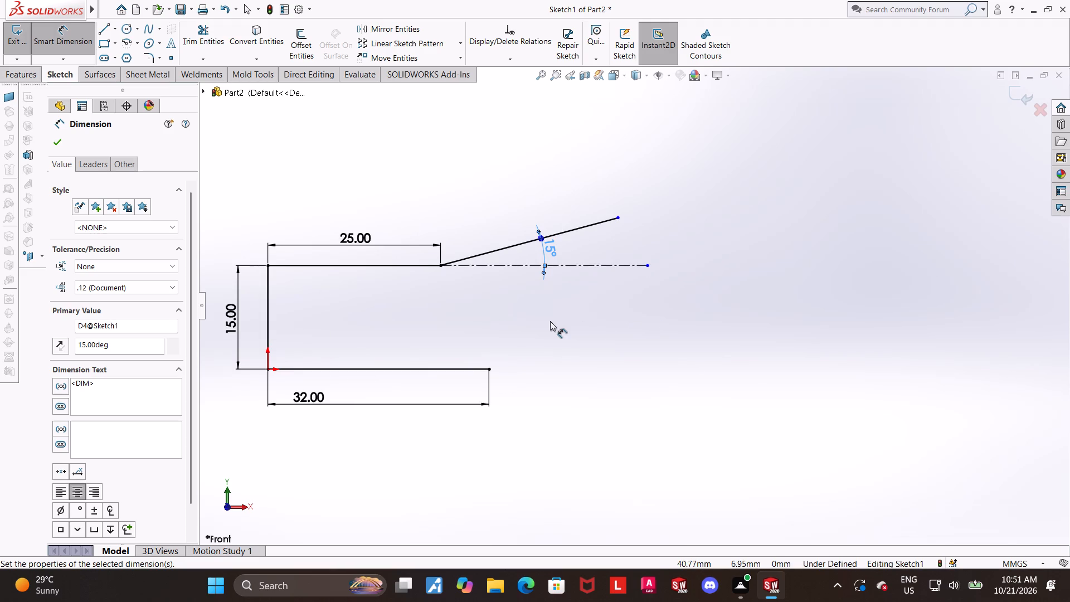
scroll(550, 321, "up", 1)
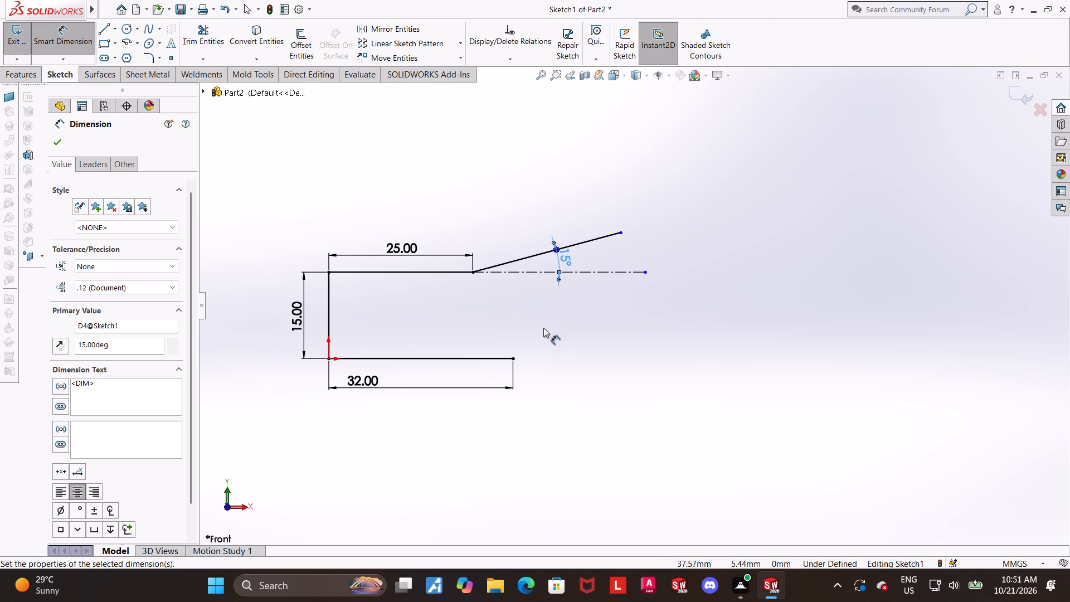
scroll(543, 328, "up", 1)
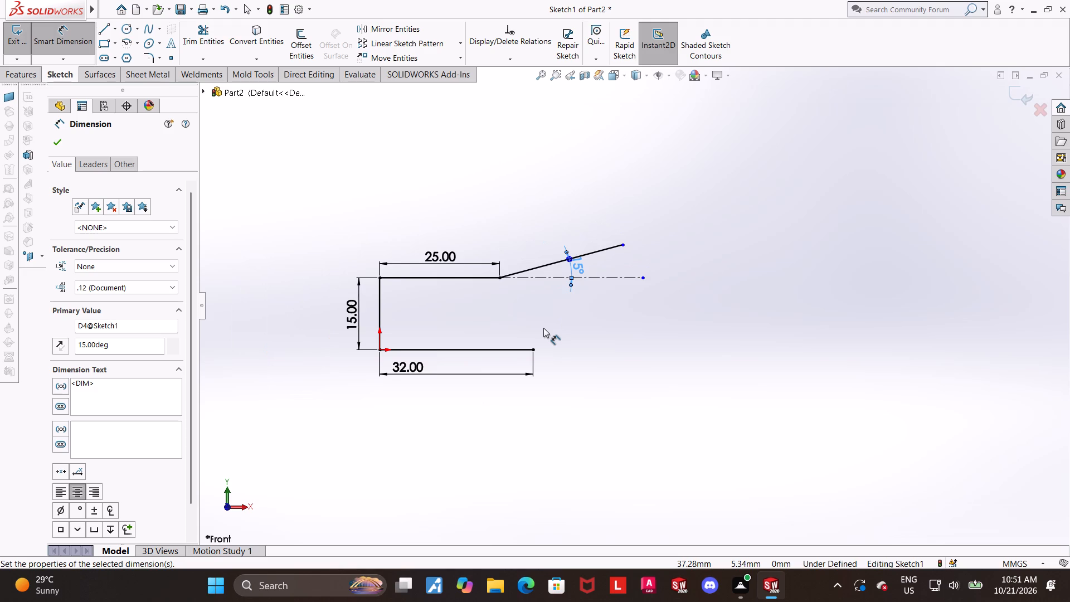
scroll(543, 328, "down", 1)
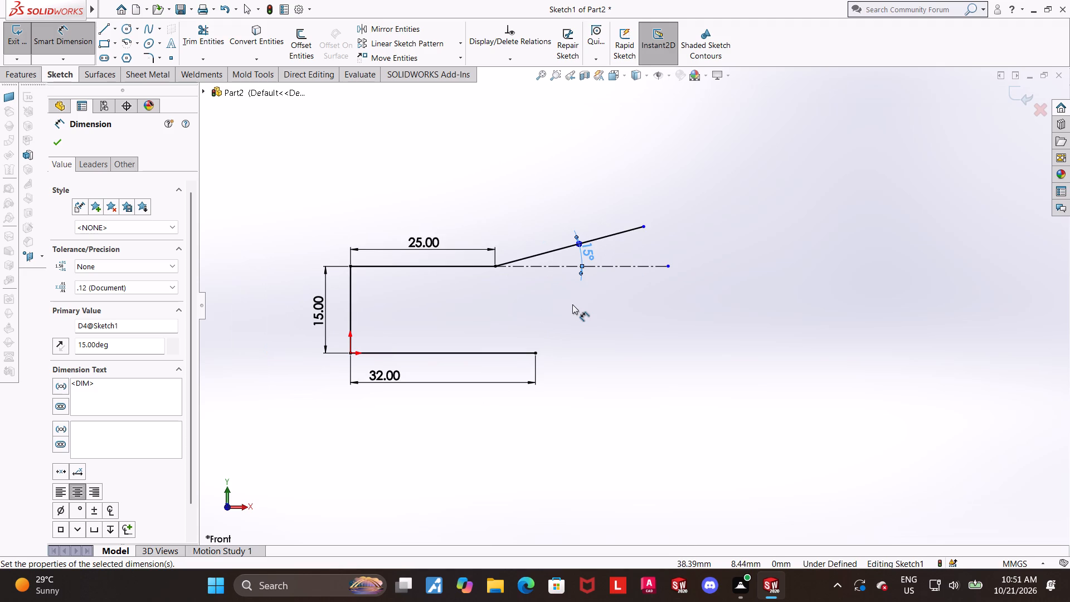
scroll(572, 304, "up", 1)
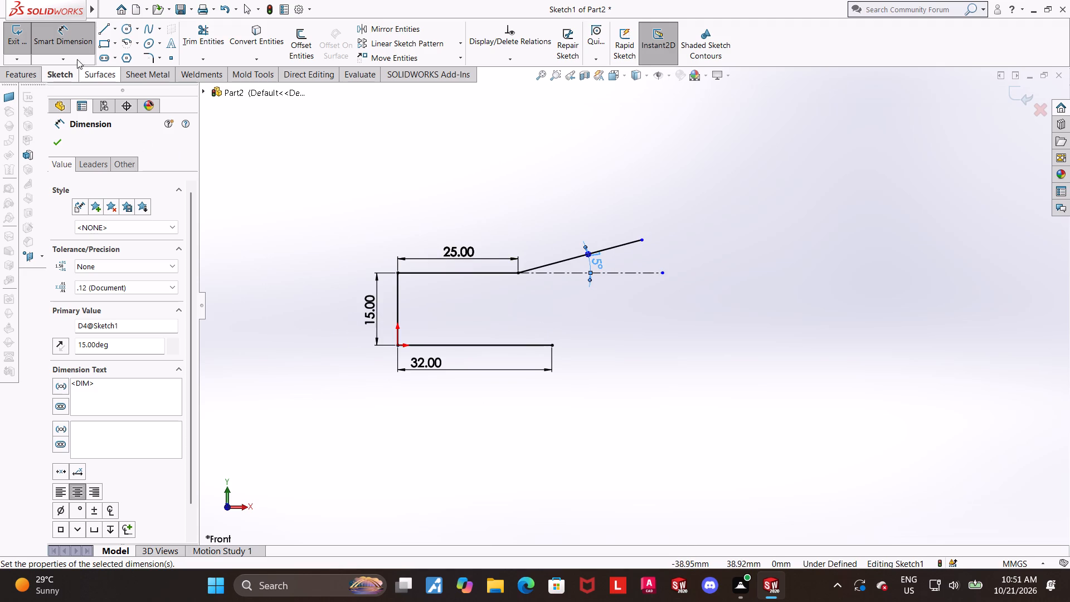
Draw a horizontal line about 55 mm long, extending the bottom line outward from the free end of the 32 mm segment.
left_click(103, 34)
left_click(552, 343)
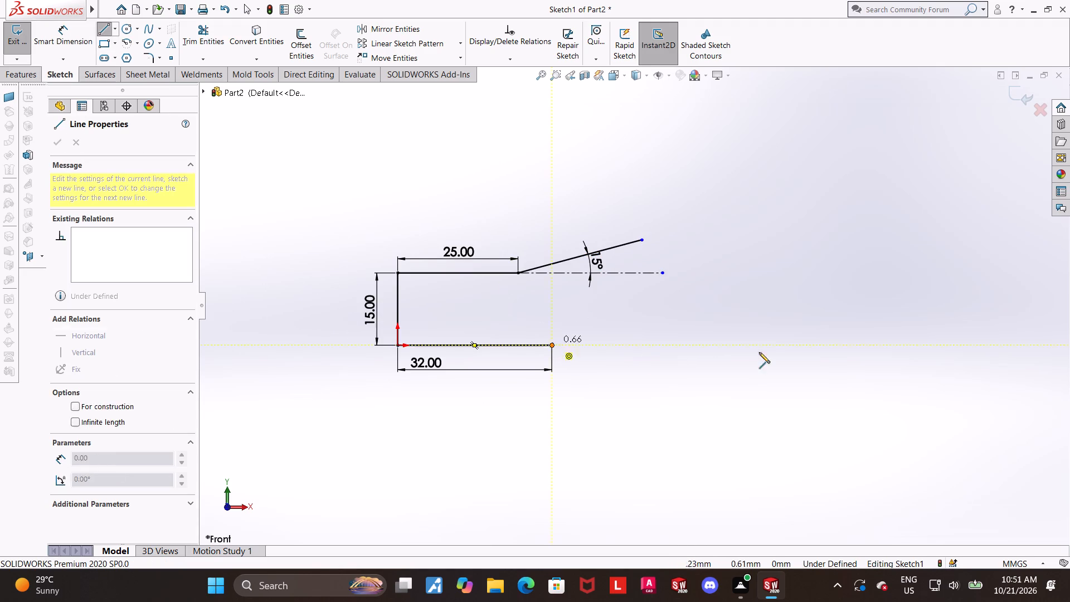
left_click(815, 342)
key("Escape")
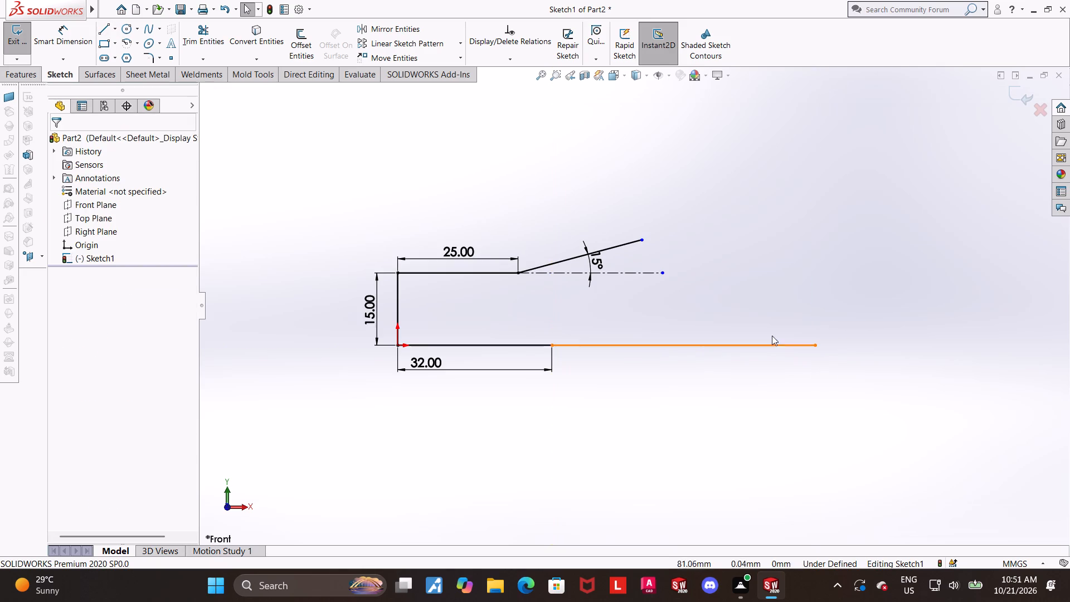
key("Escape")
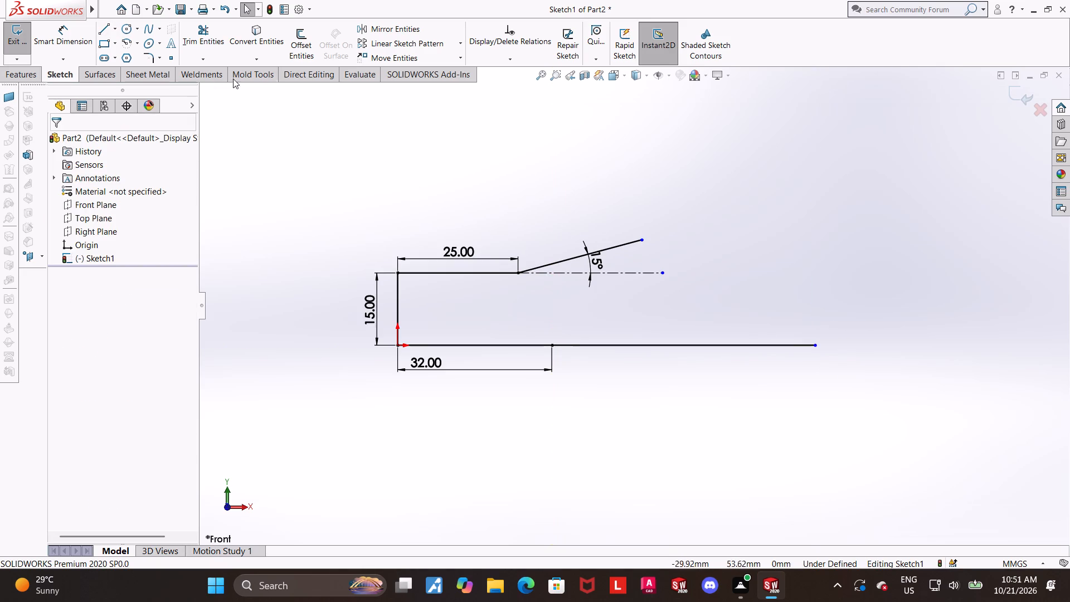
Dimension the overall horizontal distance from the 15 mm vertical line to the free end of the bottom line as 61.5 mm.
left_click(81, 36)
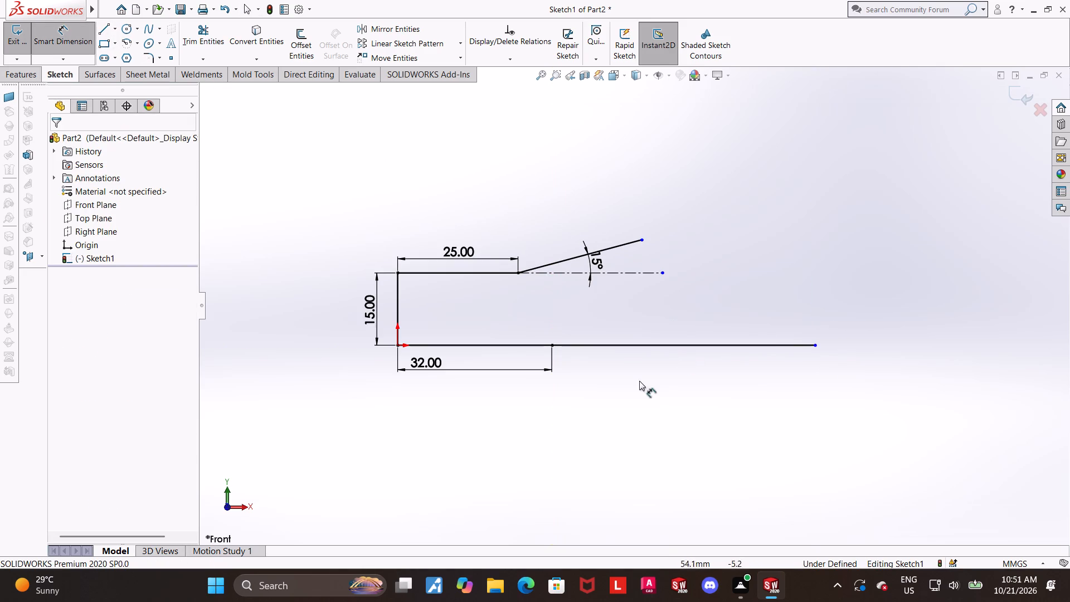
left_click(814, 347)
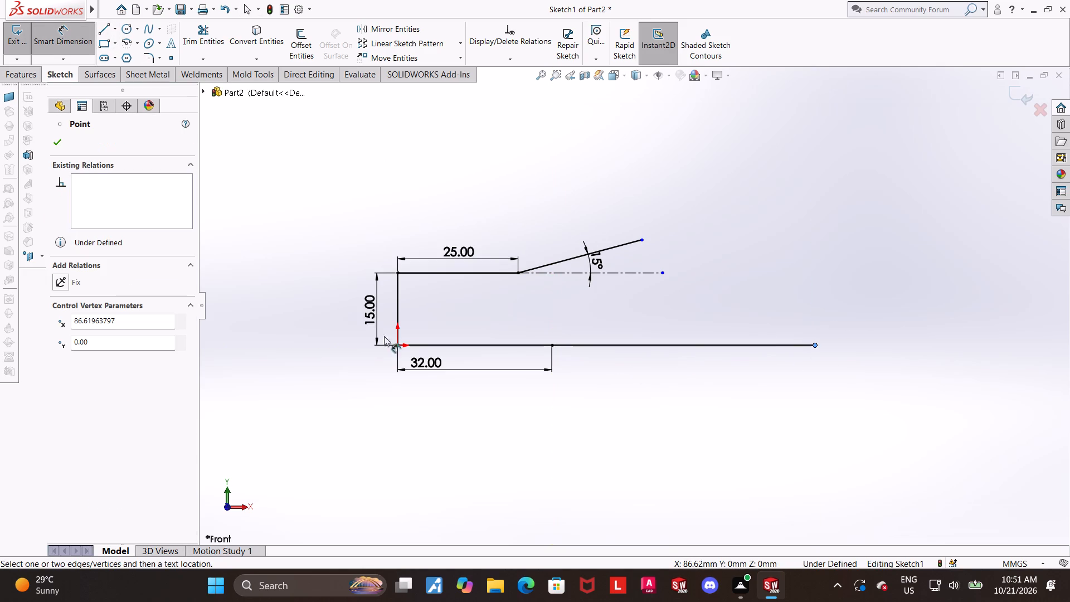
left_click(398, 306)
left_click(487, 424)
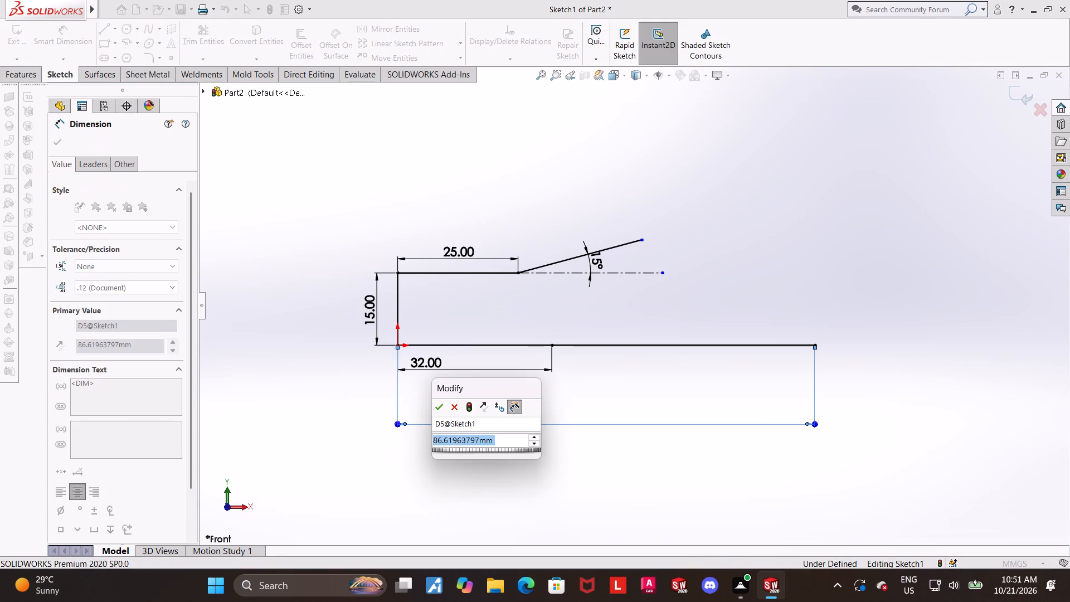
key("5")
key("BackSpace")
type("61.5")
key("Return")
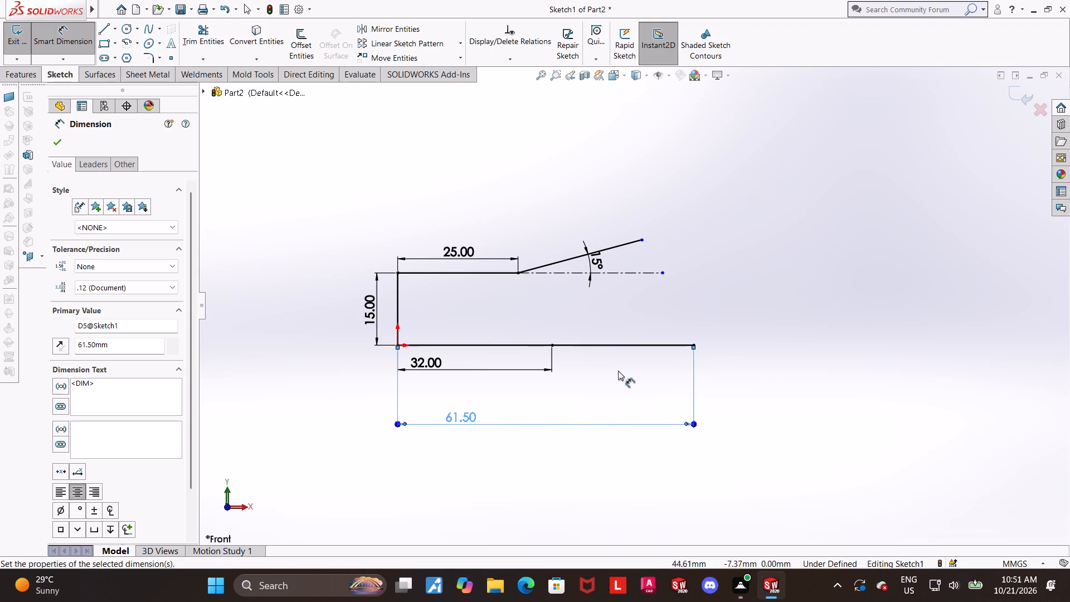
left_click(780, 255)
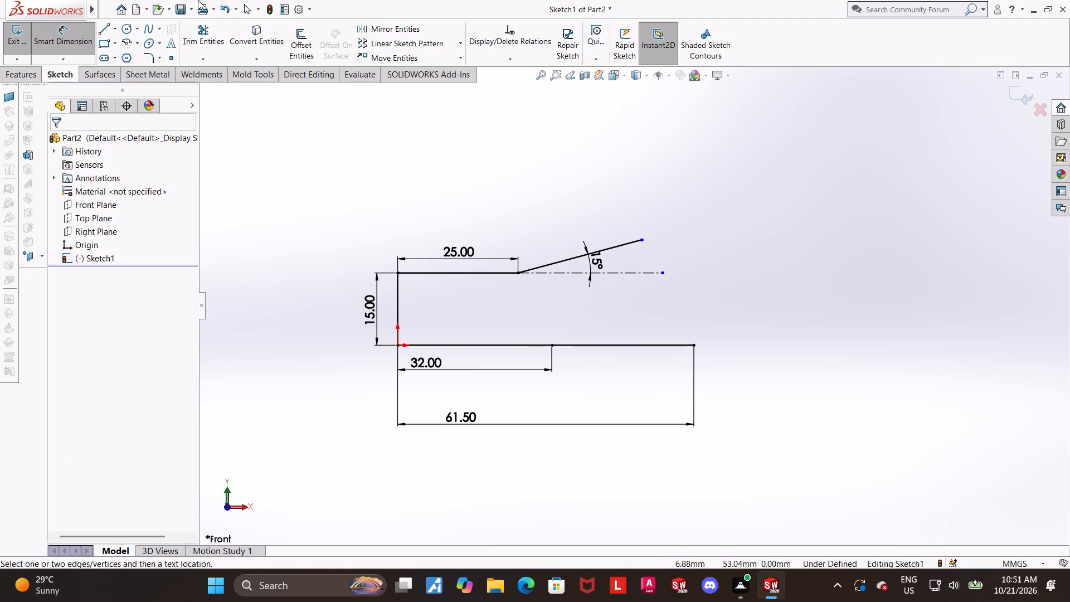
Draw a vertical centerline about 51 mm long, rising from the free end of the bottom line.
left_click(117, 26)
left_click(110, 55)
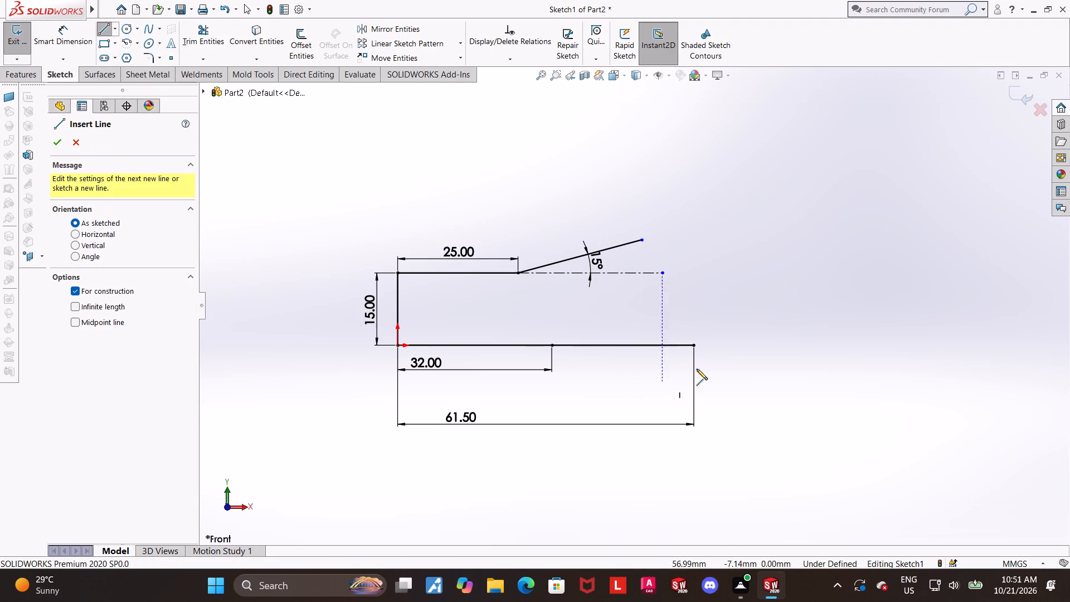
left_click(695, 346)
scroll(727, 174, "up", 2)
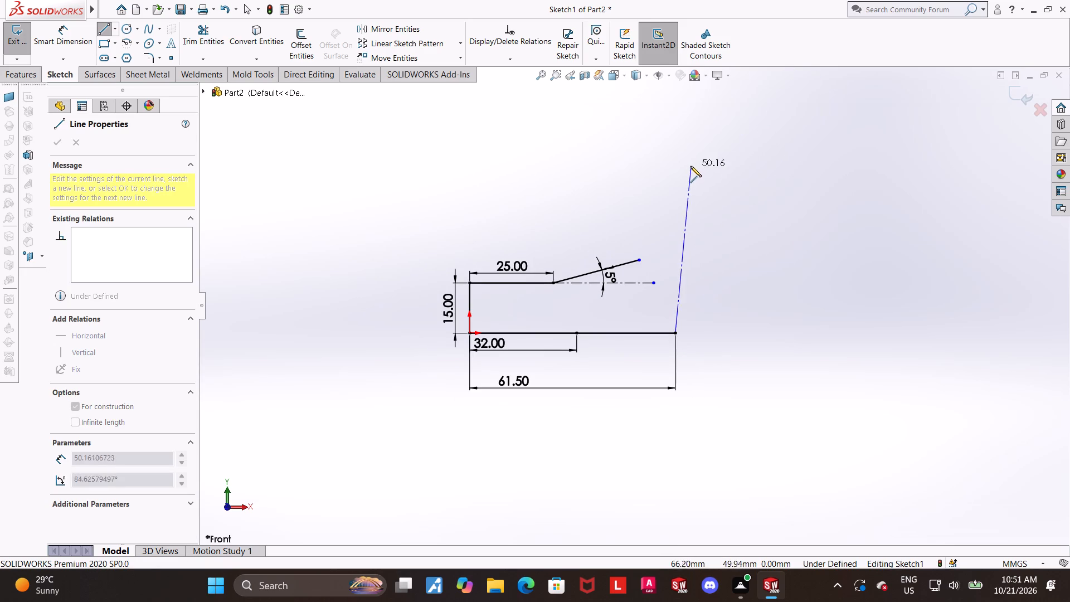
left_click(674, 163)
key("Escape")
key("Escape")
Dimension the vertical centerline's length as 45 mm.
left_click(66, 39)
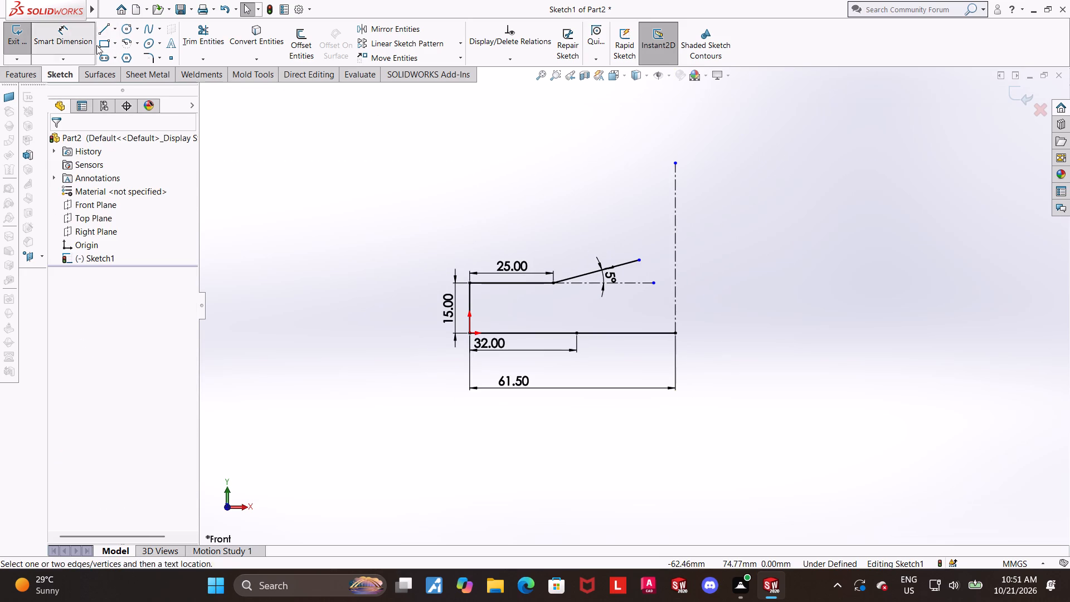
left_click(673, 240)
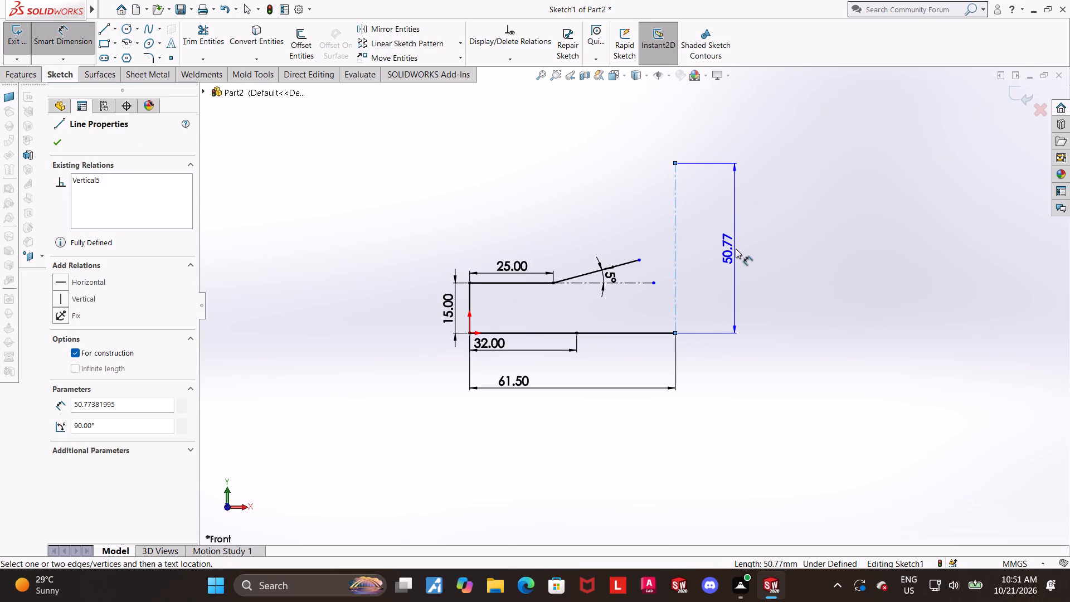
left_click(740, 249)
type("56")
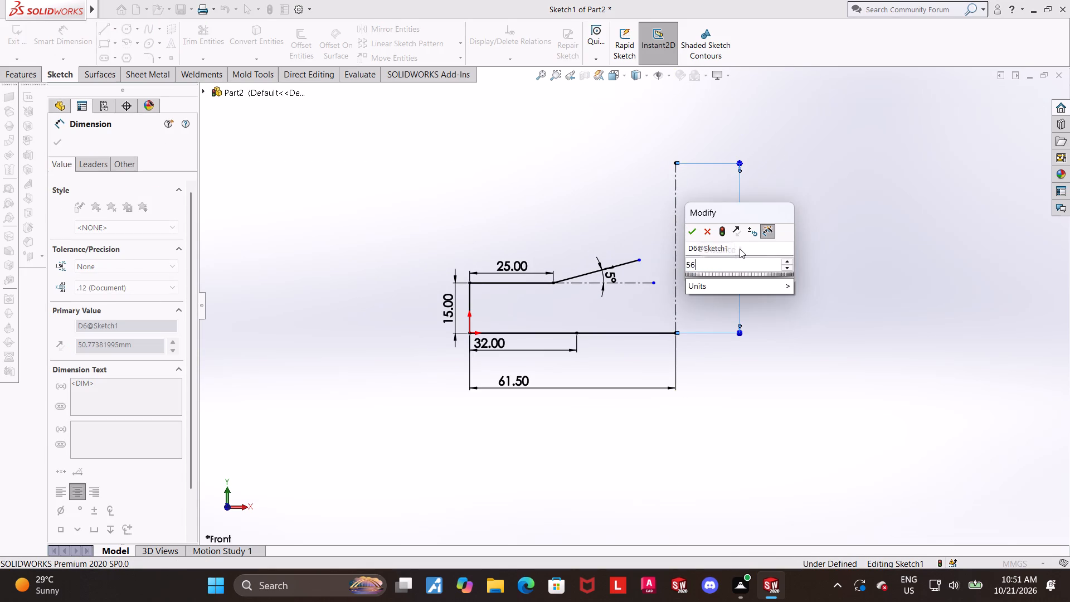
key("BackSpace")
key("BackSpace")
key("BackSpace")
type("45")
key("Return")
key("Escape")
key("Escape")
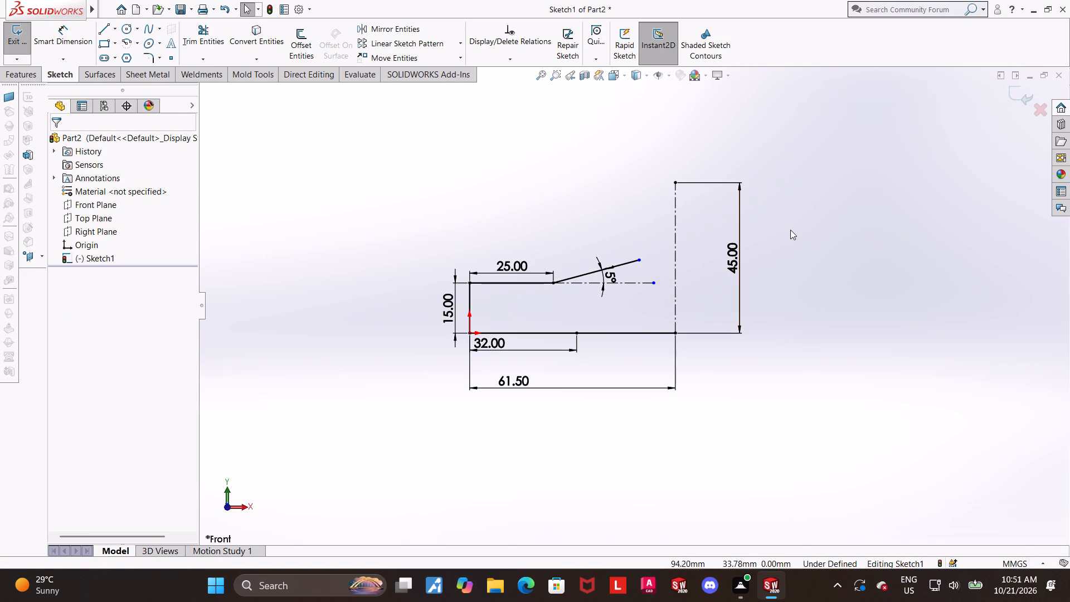
left_click(801, 229)
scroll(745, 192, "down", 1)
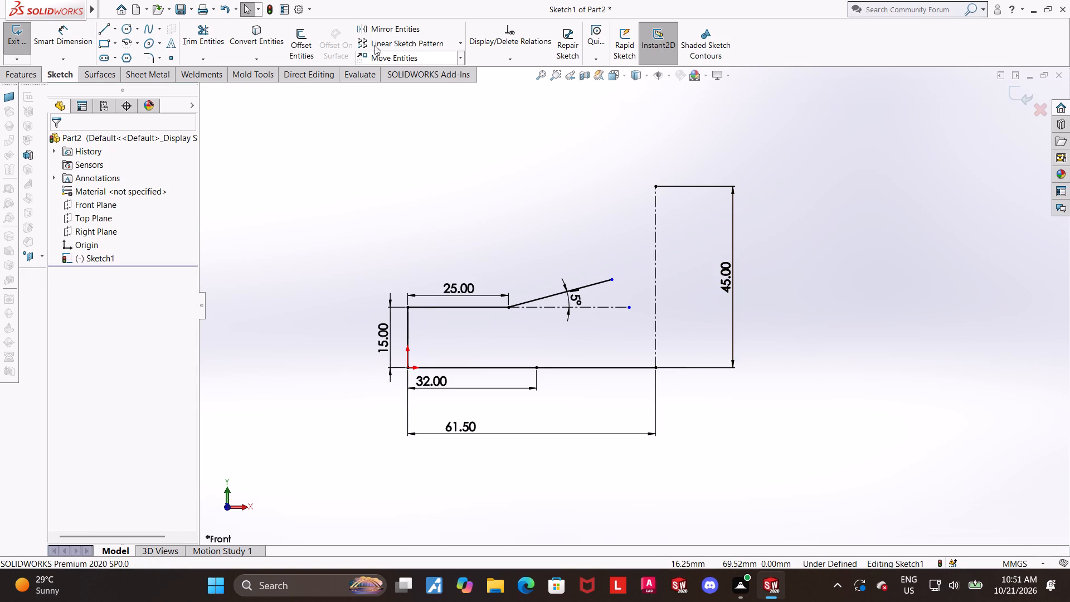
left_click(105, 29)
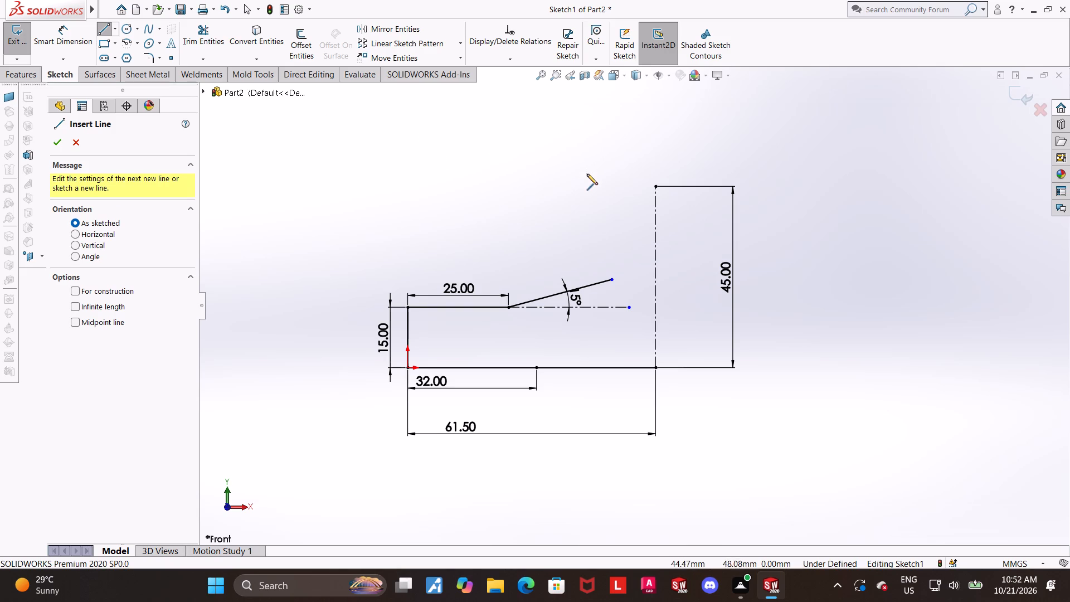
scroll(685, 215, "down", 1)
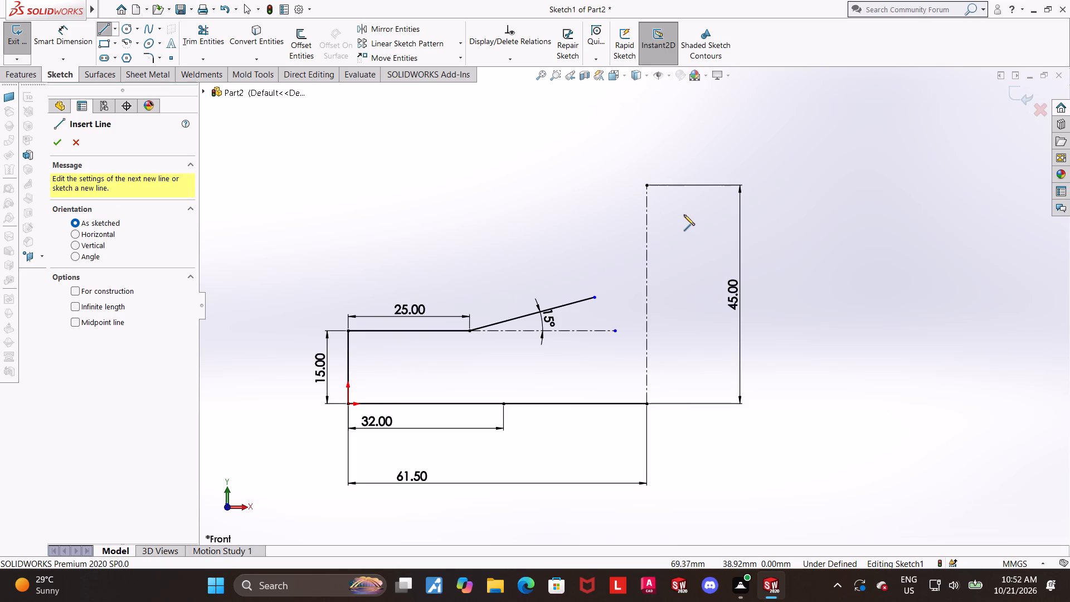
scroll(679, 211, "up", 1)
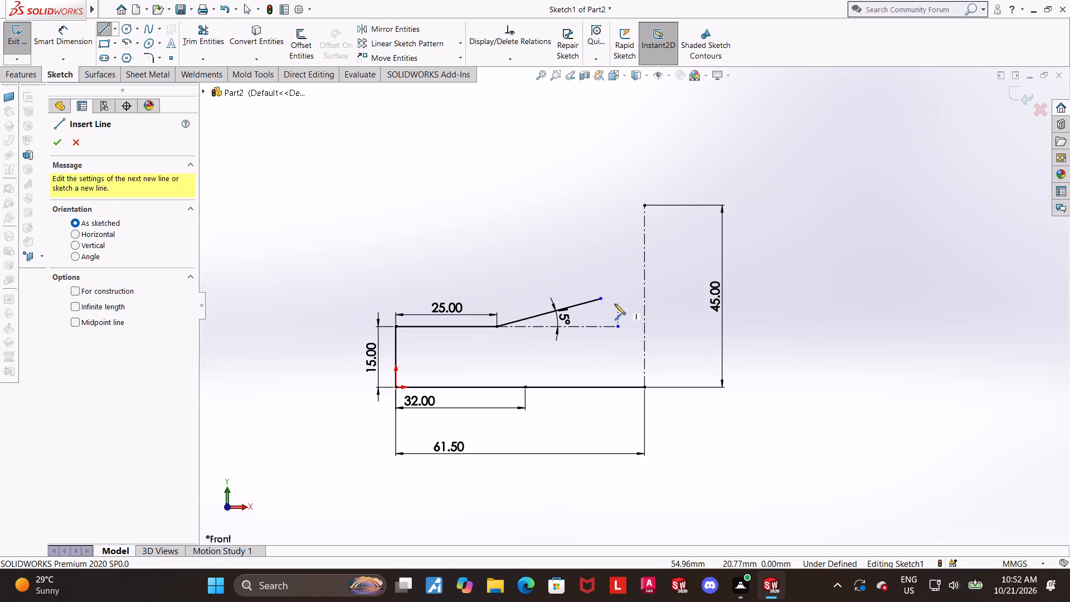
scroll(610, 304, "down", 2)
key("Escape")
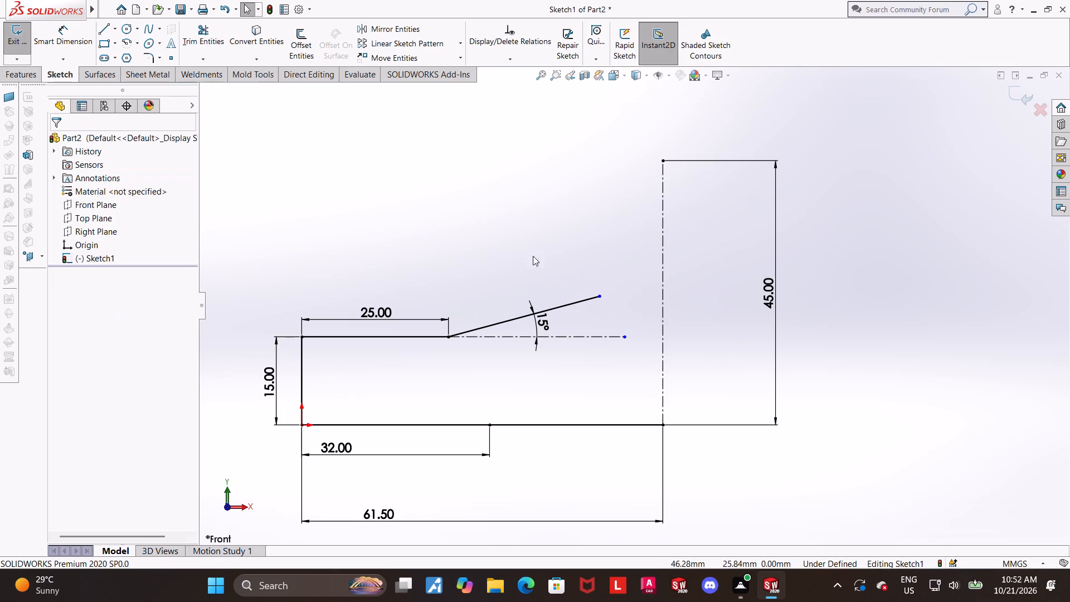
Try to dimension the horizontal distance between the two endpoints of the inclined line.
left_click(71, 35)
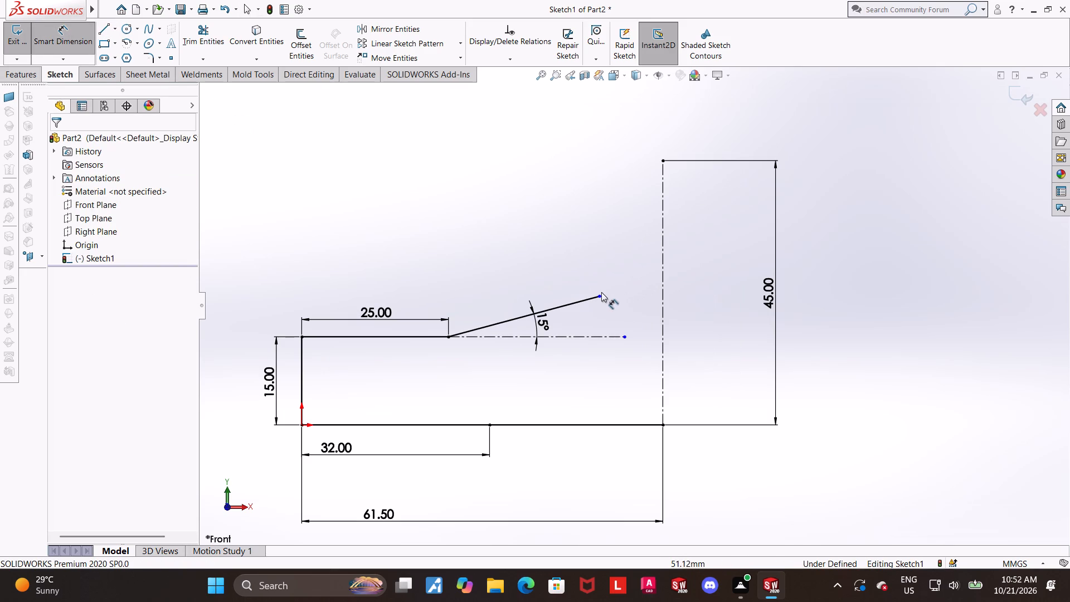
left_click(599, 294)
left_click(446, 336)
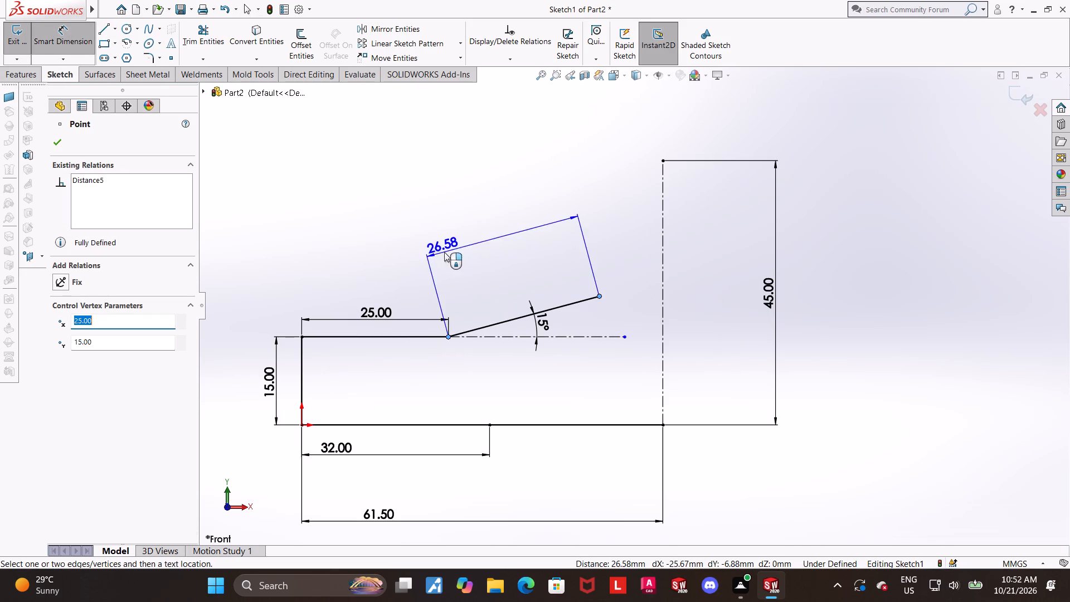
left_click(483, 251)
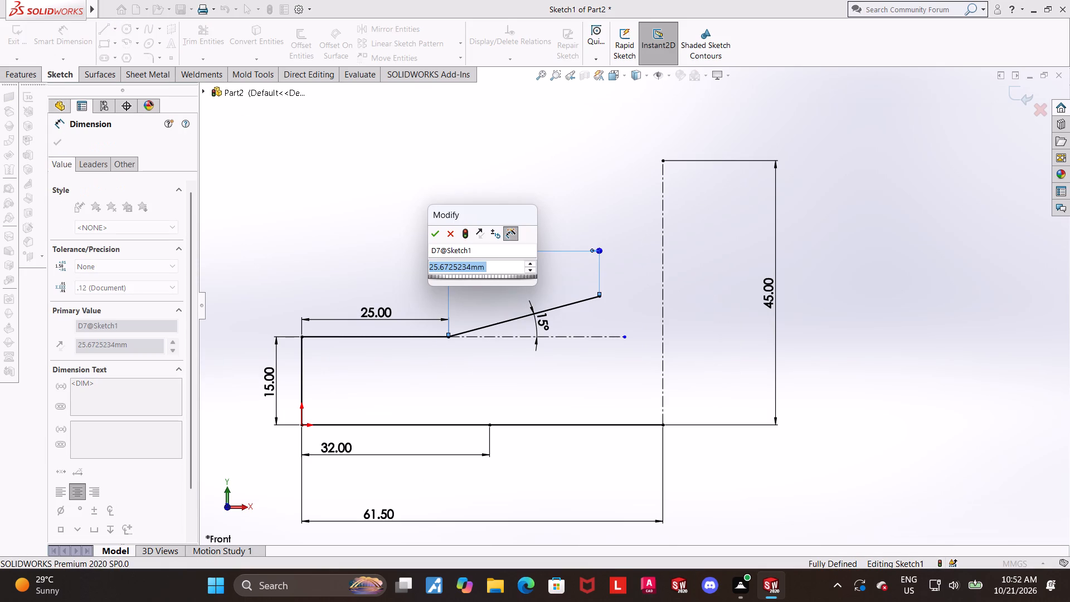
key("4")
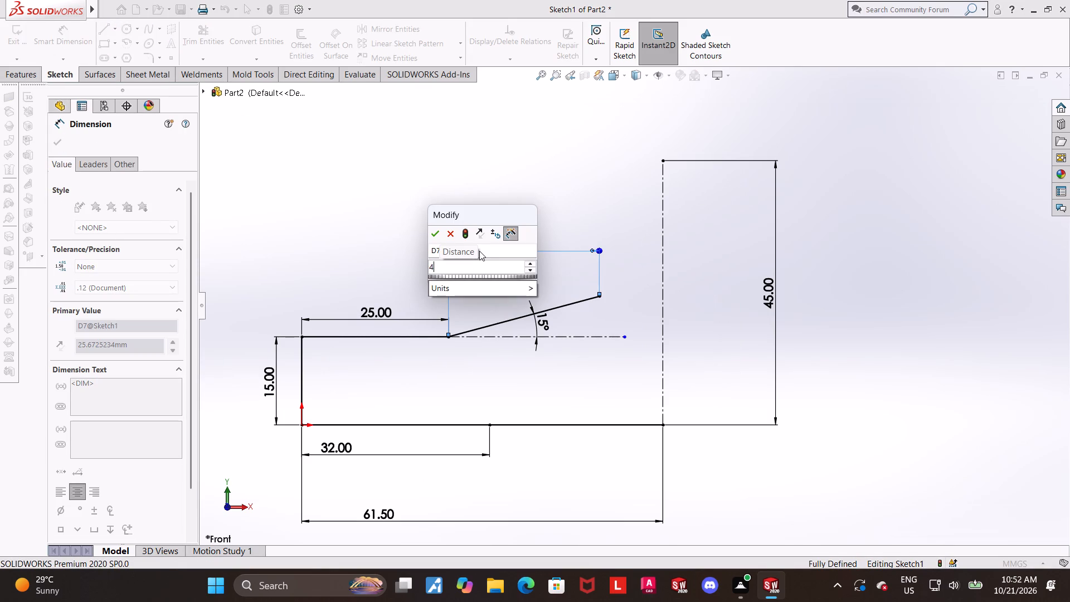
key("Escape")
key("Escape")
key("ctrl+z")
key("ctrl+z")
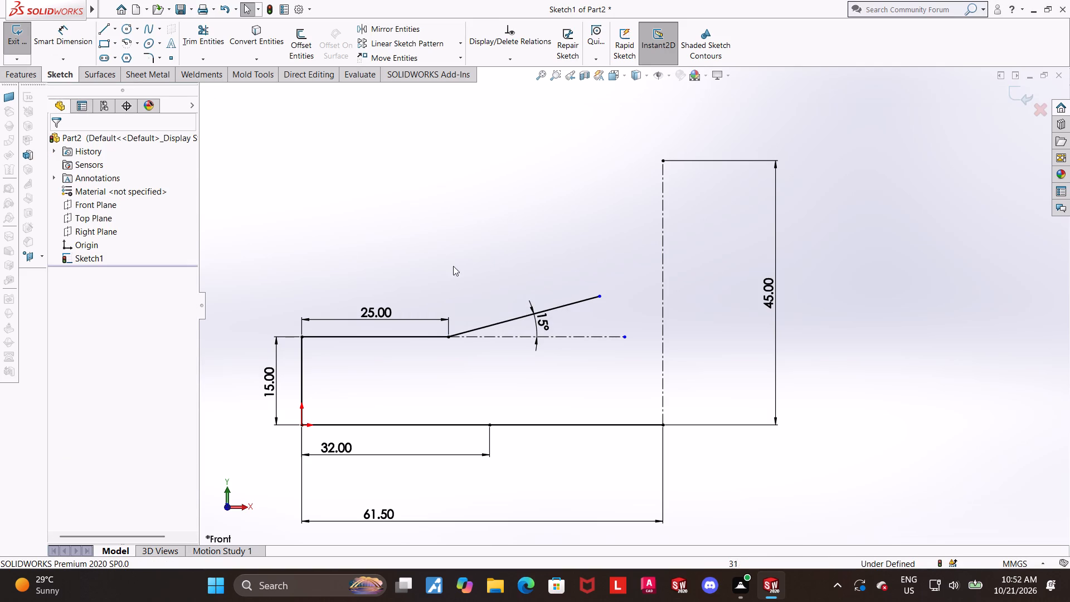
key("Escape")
Dimension the horizontal distance from the 15 mm vertical line to the free end of the inclined line as 43.5 mm.
left_click(70, 30)
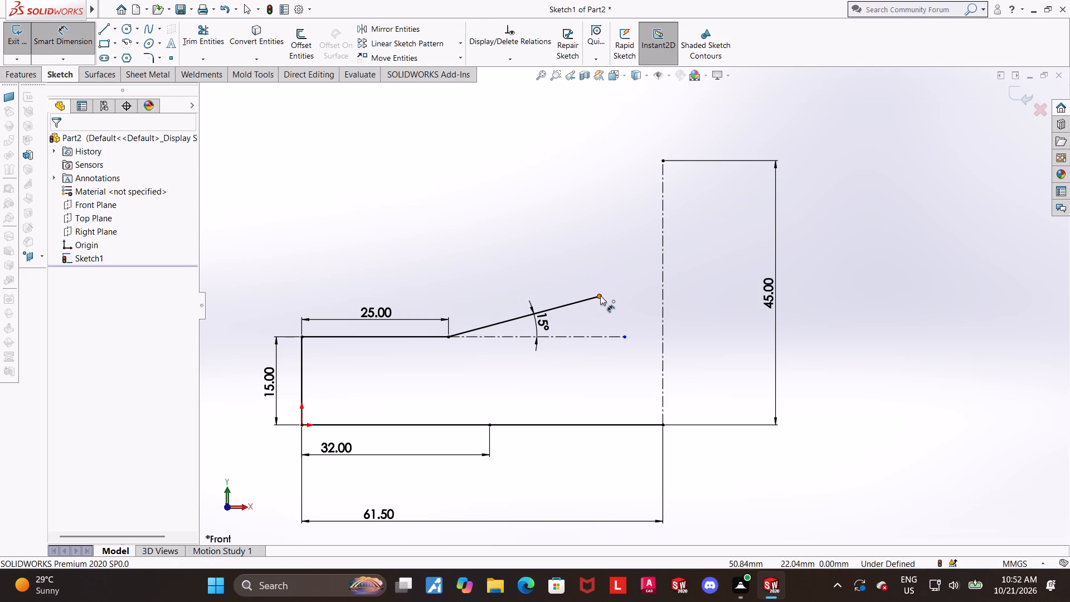
left_click(600, 295)
left_click(302, 352)
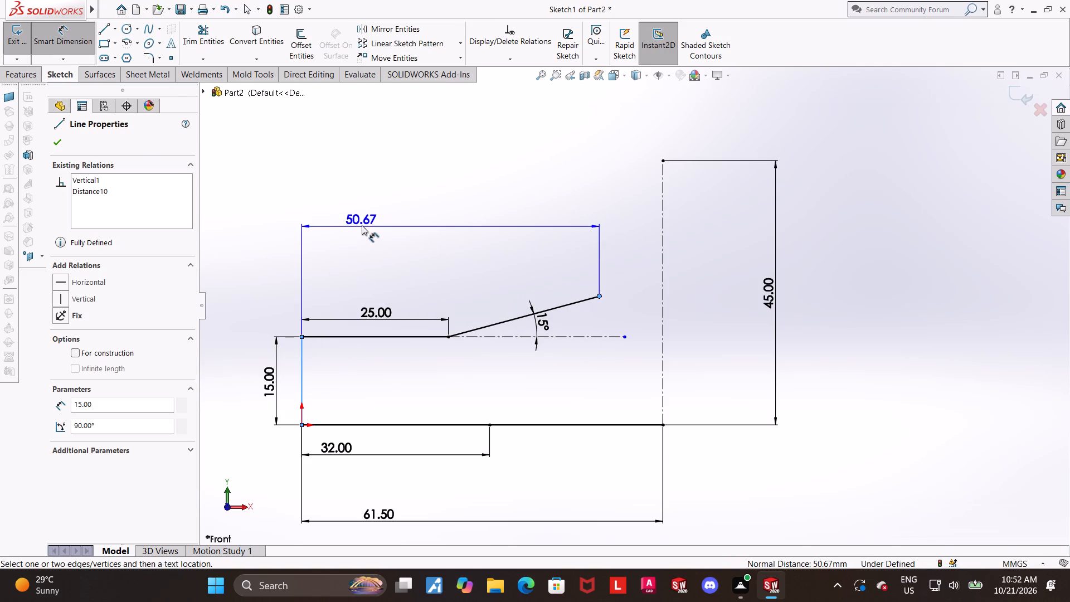
left_click(362, 225)
type("41")
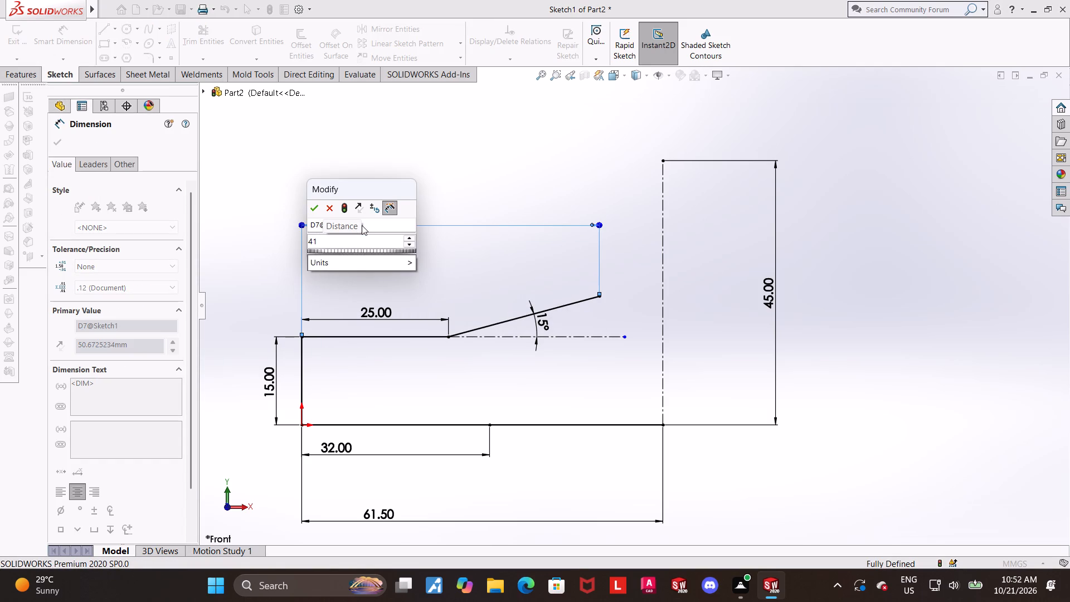
key("minus")
type("2.5")
key("BackSpace")
key("BackSpace")
key("BackSpace")
key("BackSpace")
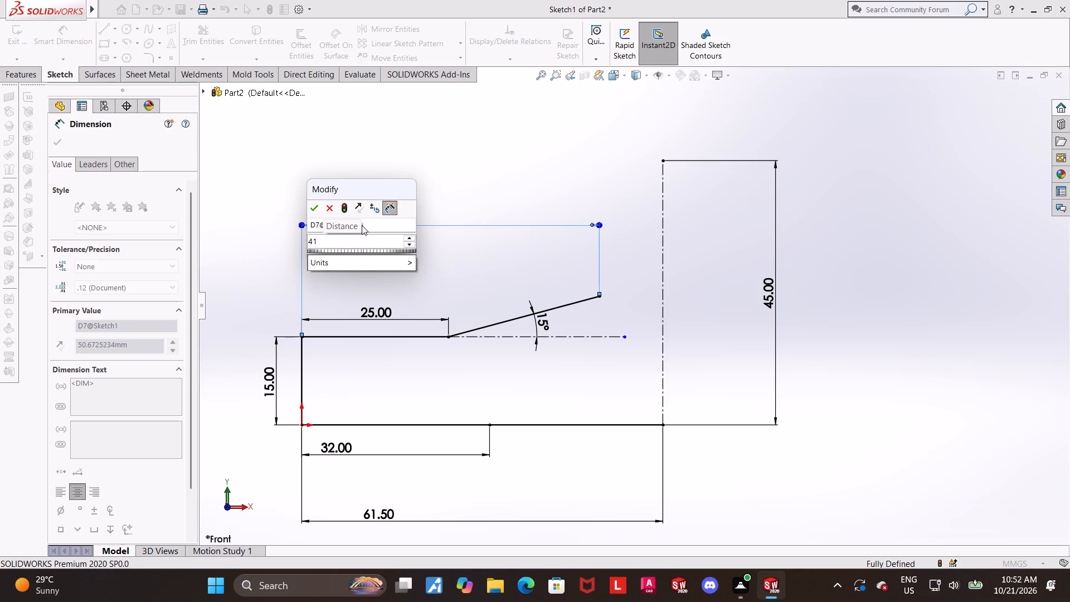
type("+2.5")
key("Return")
key("Escape")
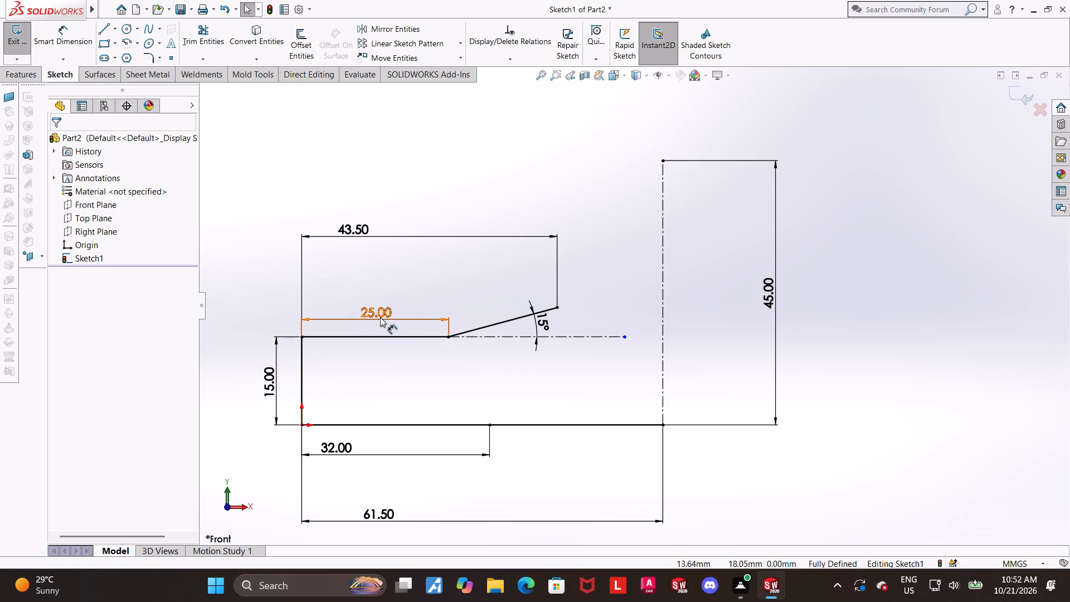
Draw three connected lines from the inclined line's free end: about 20 mm up, 5 mm horizontally back toward the origin side, and 5.3 mm up.
left_click(108, 27)
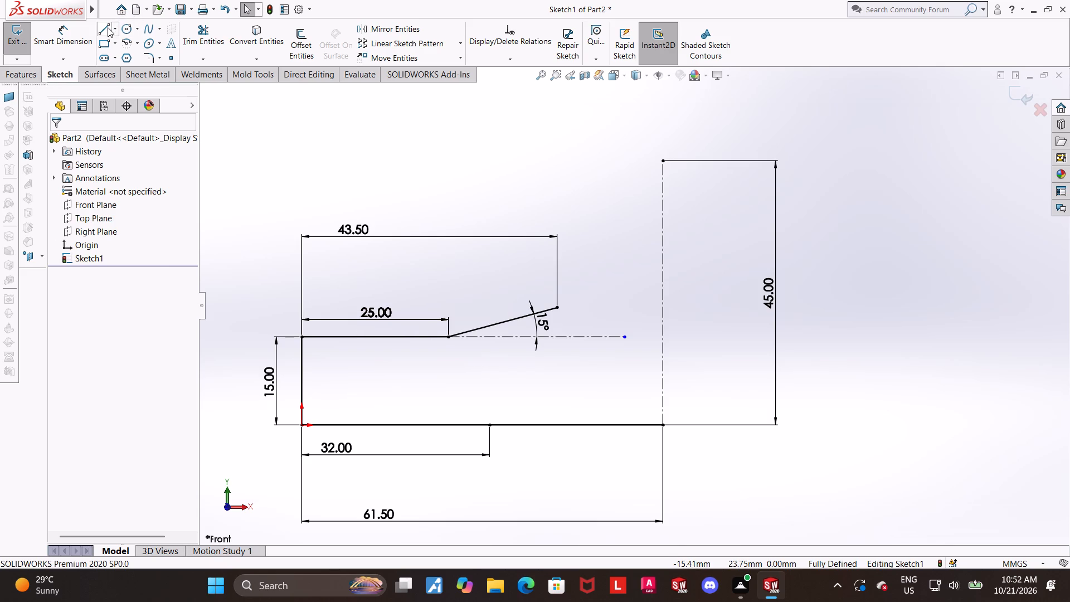
left_click(556, 309)
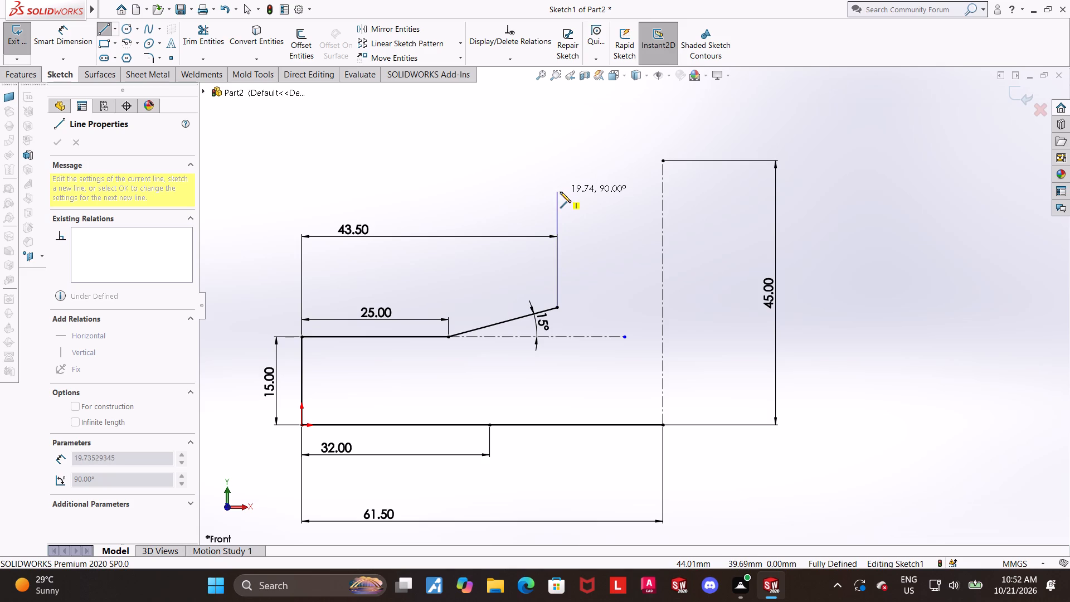
left_click(560, 192)
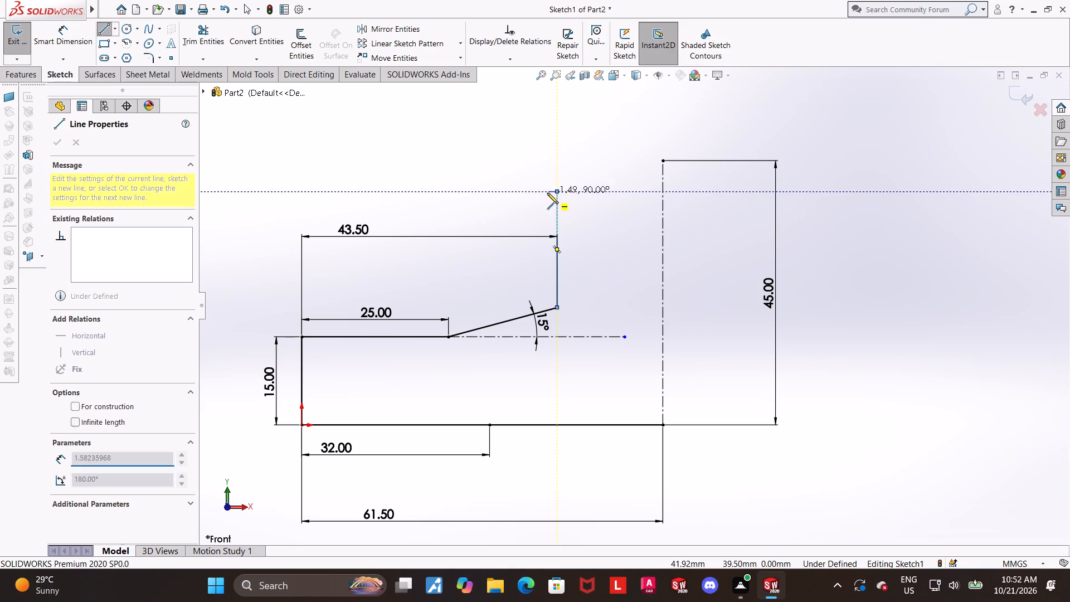
left_click(528, 191)
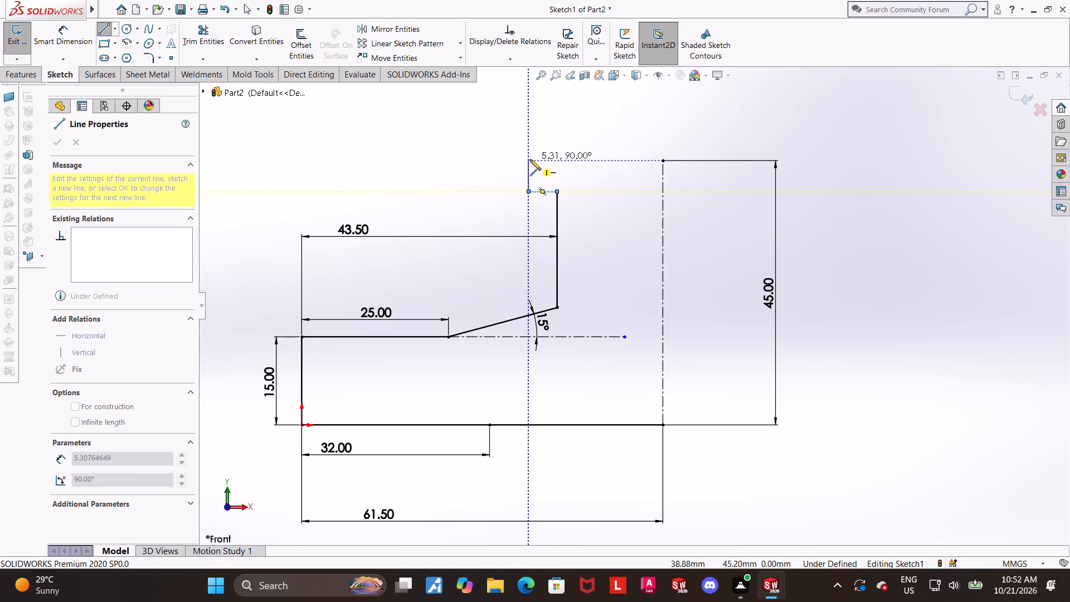
left_click(530, 159)
key("Escape")
key("Escape")
Add a Horizontal relation between the upper end of the new short vertical line and the top end of the vertical centerline.
left_click(660, 163)
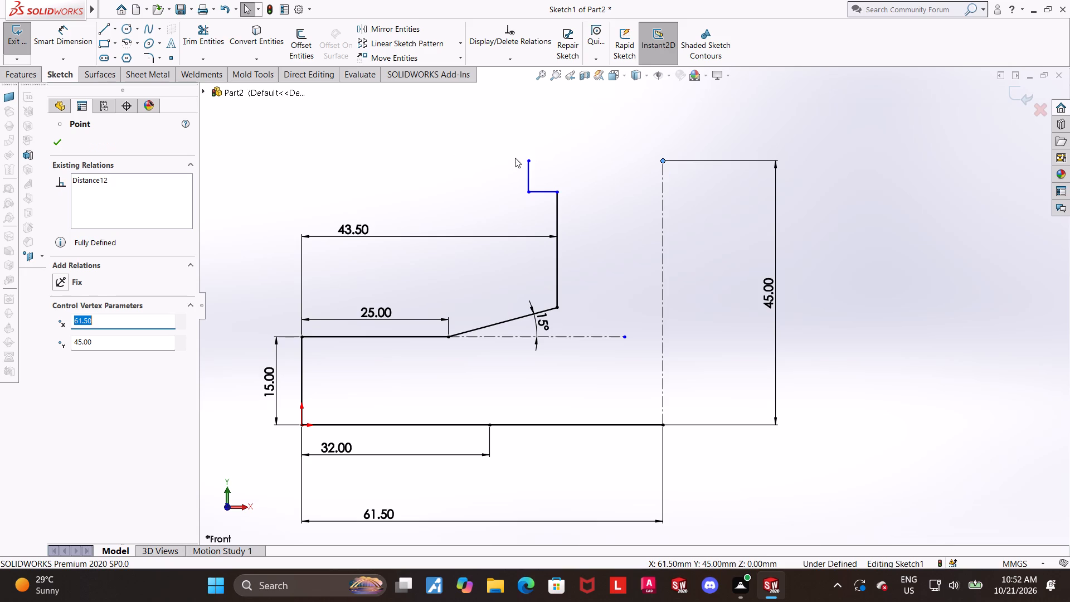
left_click(530, 162, "ctrl")
left_click(66, 341)
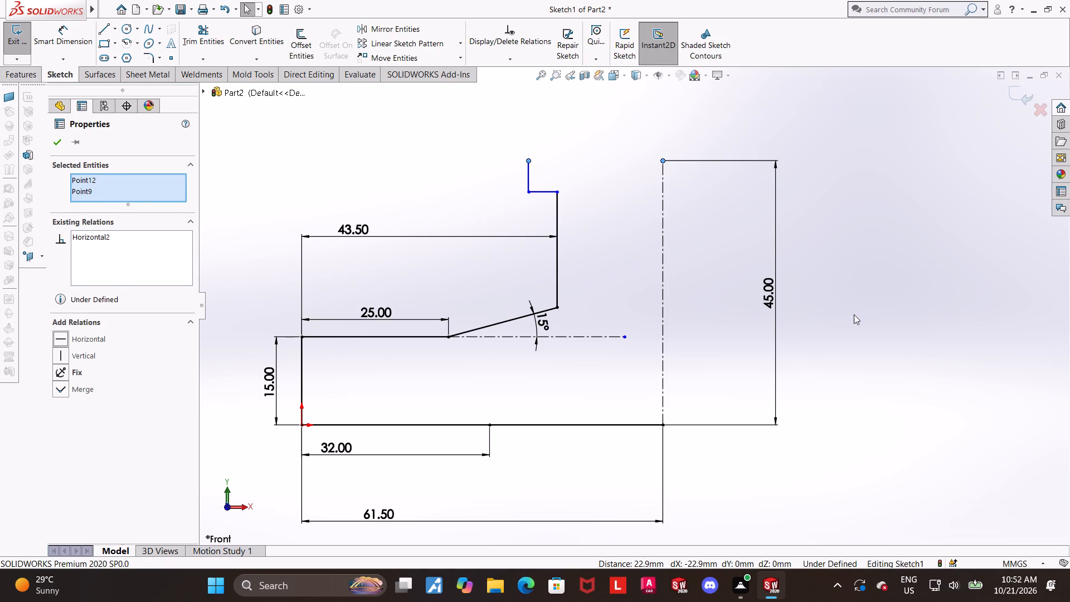
left_click(859, 313)
Draw a horizontal line from the top of the short vertical line toward the vertical centerline, ending short of it.
left_click(103, 31)
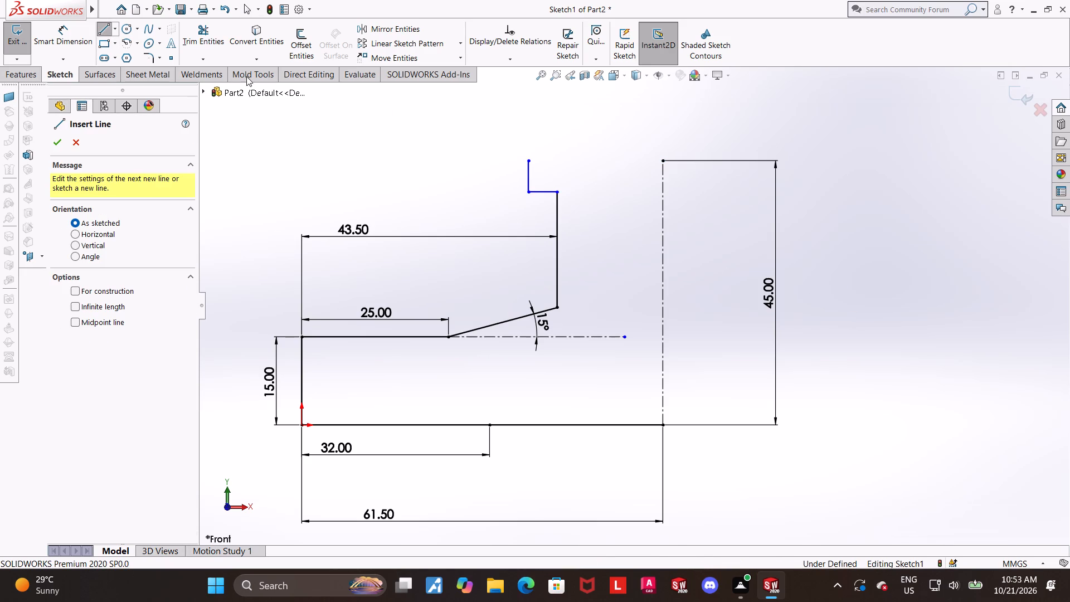
left_click(529, 160)
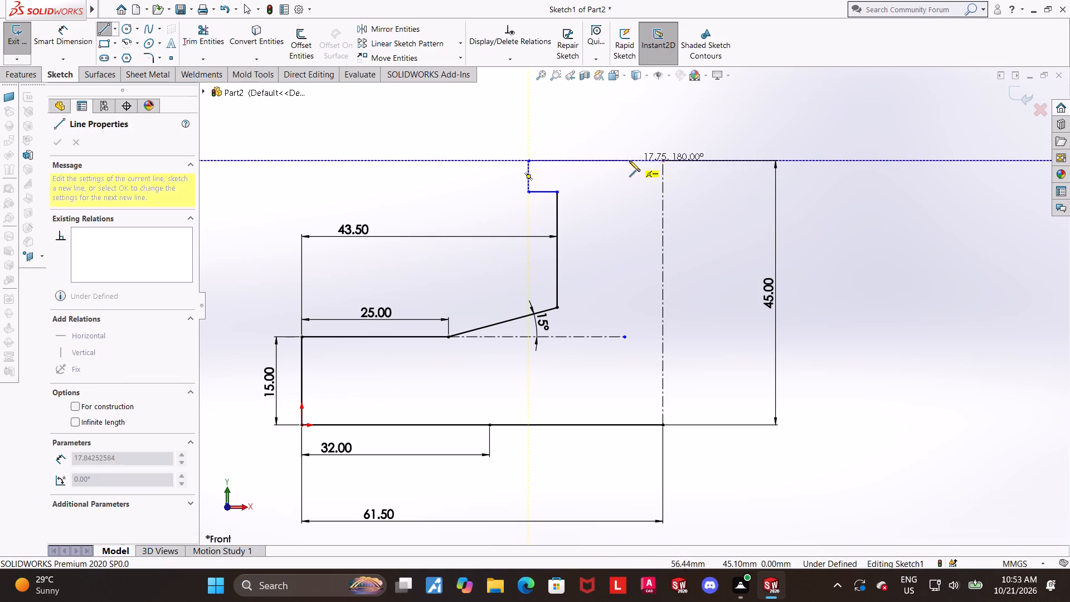
left_click(596, 161)
key("Escape")
key("Escape")
key("Escape")
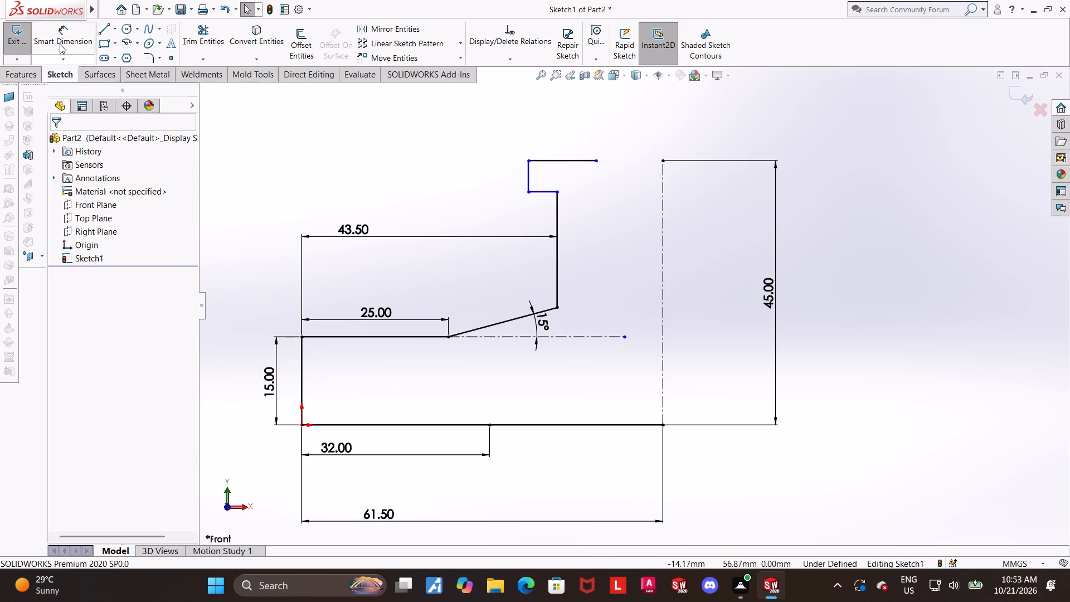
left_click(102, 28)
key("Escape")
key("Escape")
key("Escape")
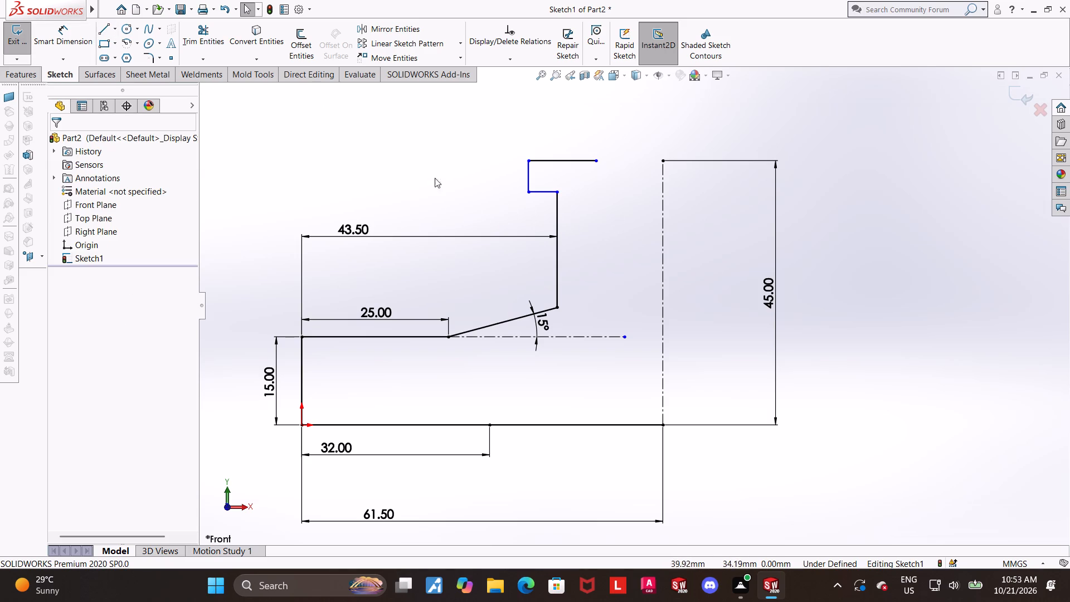
Dimension the horizontal distance from the 15 mm vertical line to the short upper vertical line as 41 mm.
left_click(62, 35)
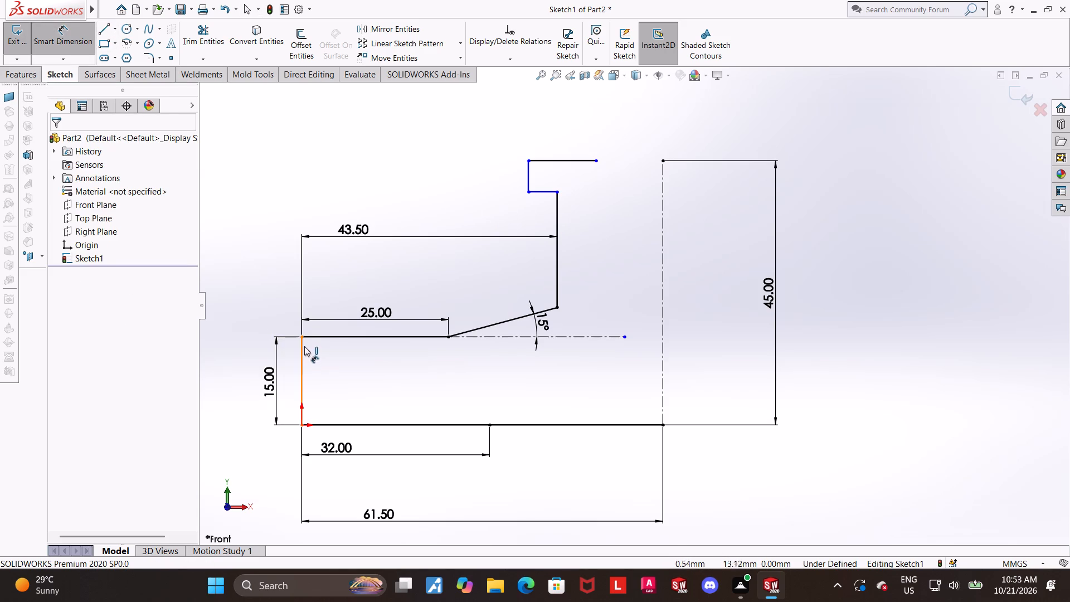
left_click(304, 346)
left_click(529, 174)
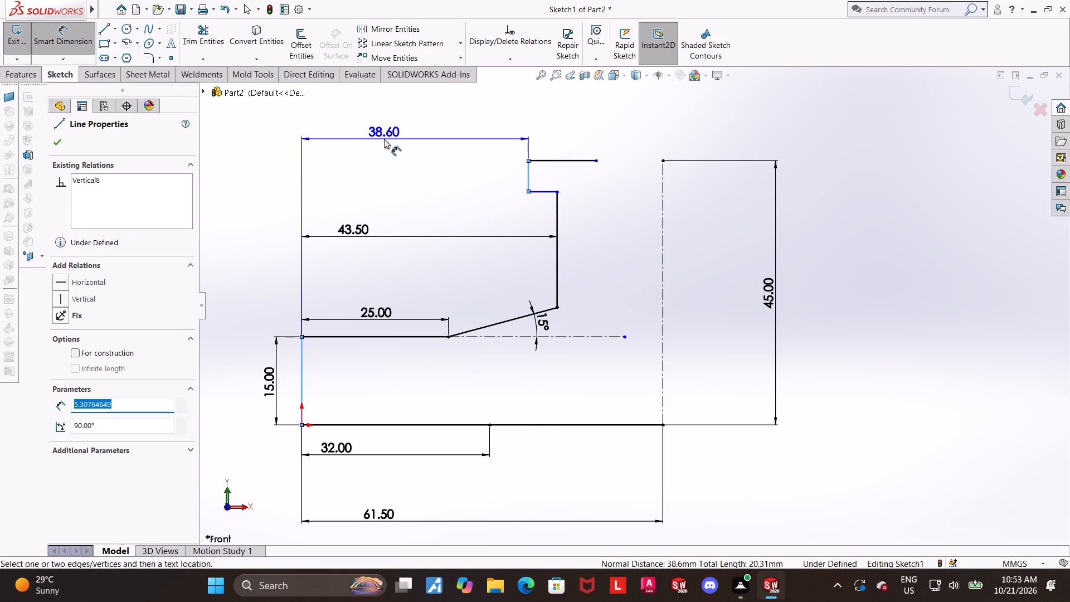
left_click(384, 139)
type("41")
key("Return")
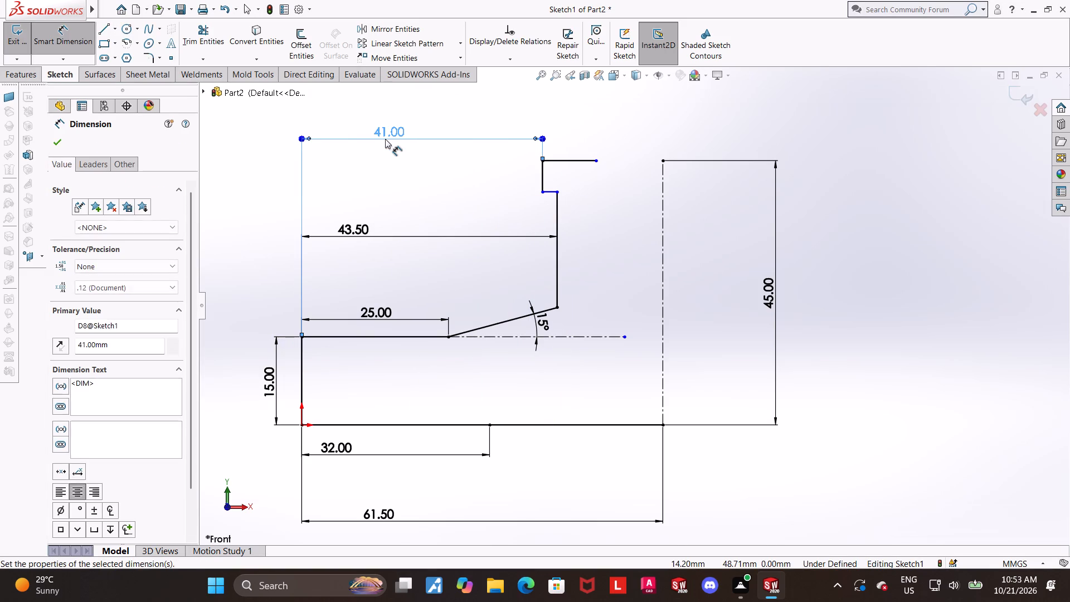
key("Escape")
key("Escape")
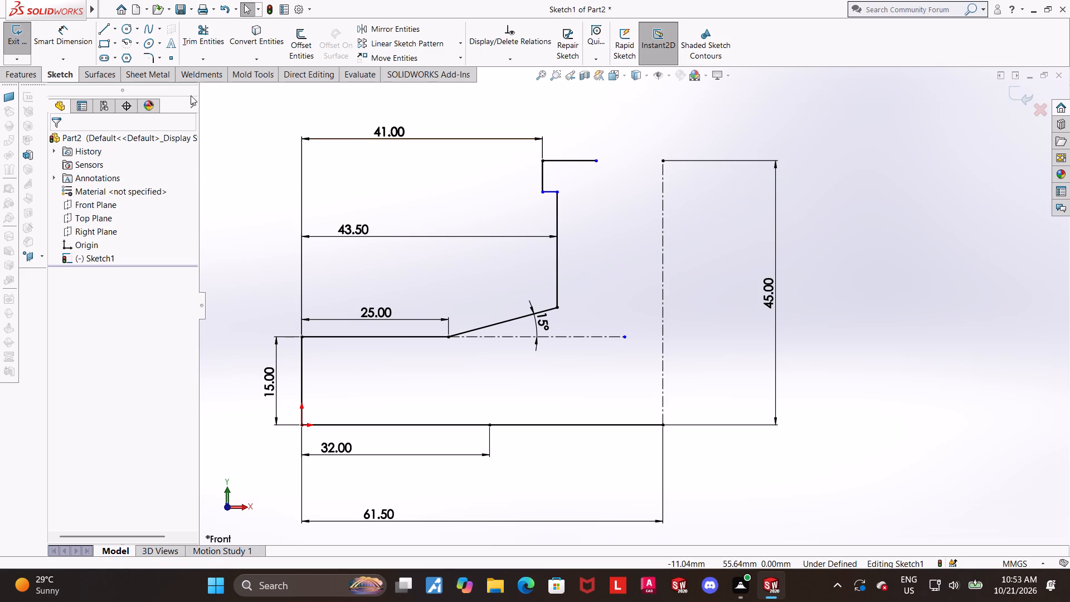
Dimension the length of the short upper vertical line as 7.5 mm.
left_click(63, 28)
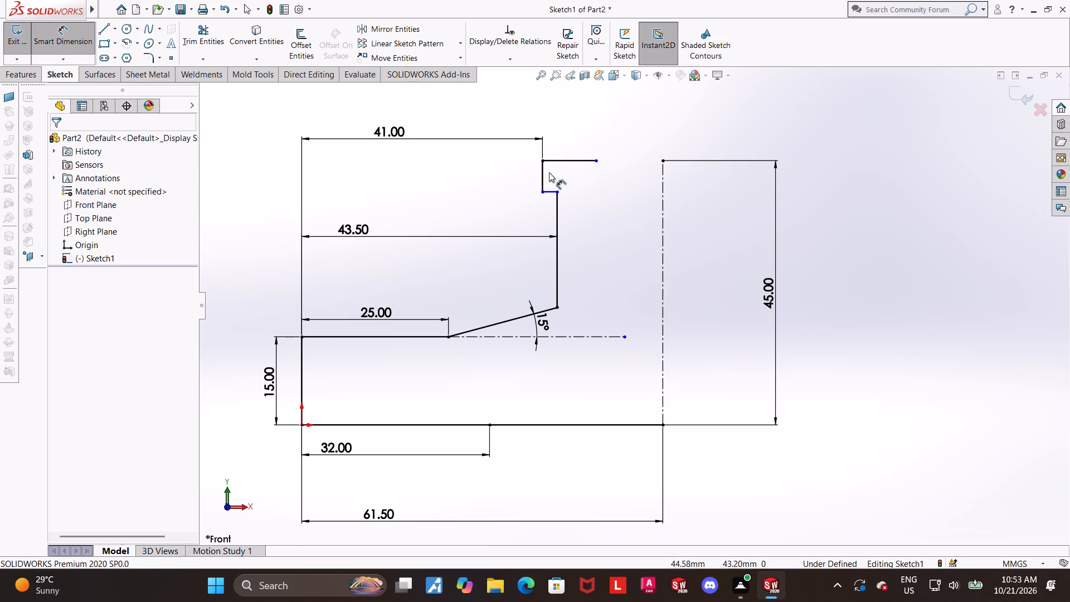
left_click(539, 179)
left_click(542, 177)
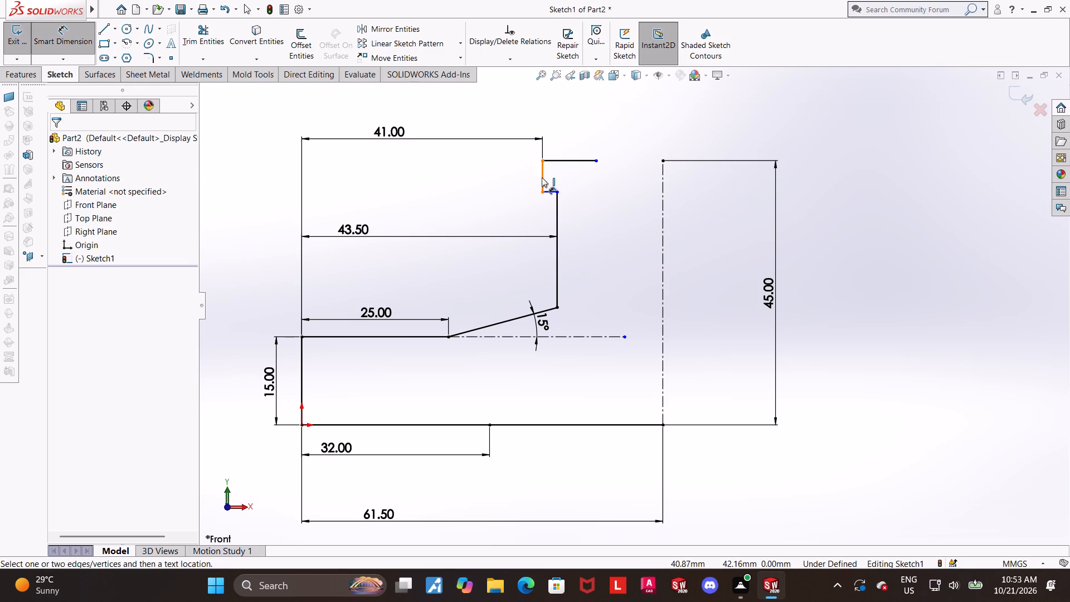
left_click(514, 177)
type("7.5")
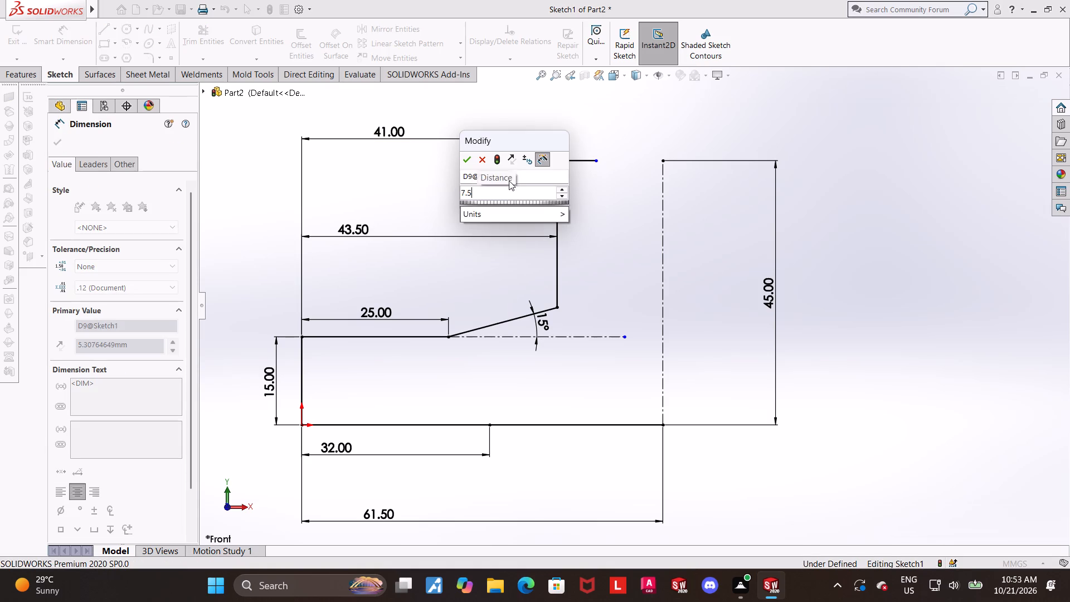
key("Return")
key("Escape")
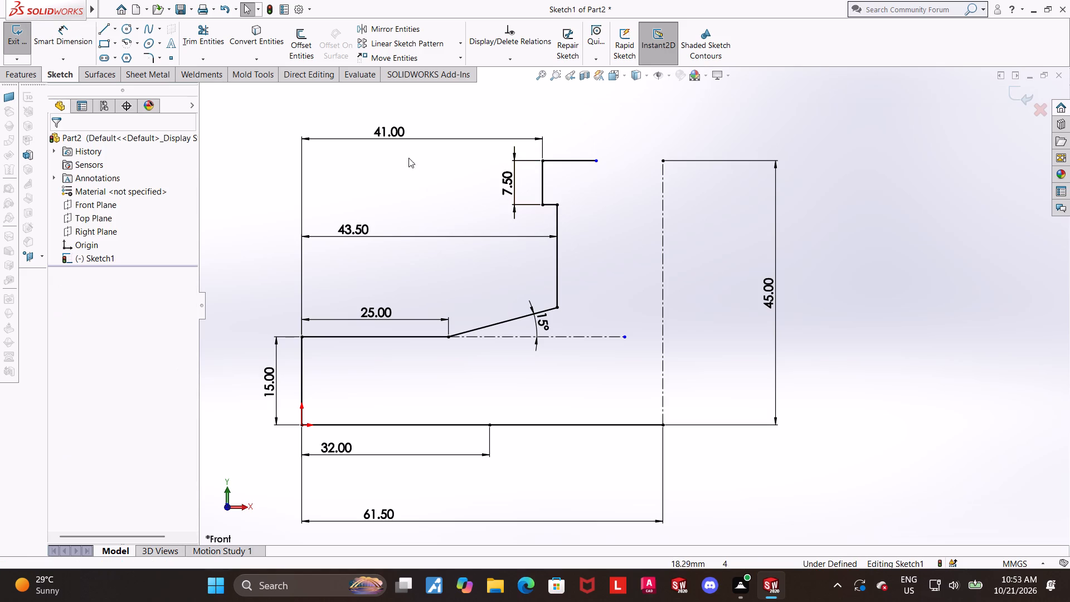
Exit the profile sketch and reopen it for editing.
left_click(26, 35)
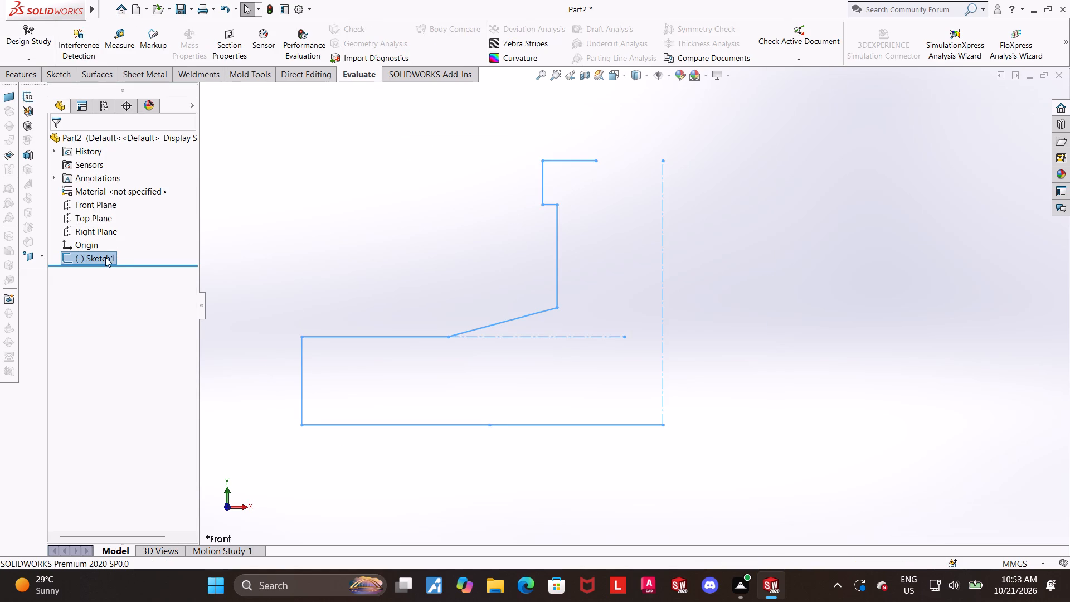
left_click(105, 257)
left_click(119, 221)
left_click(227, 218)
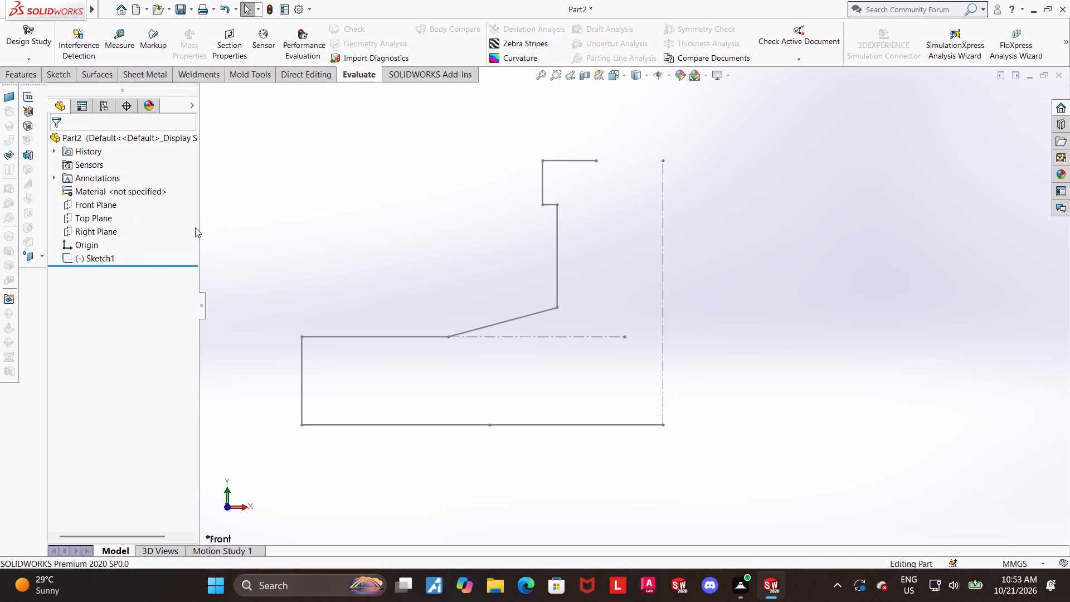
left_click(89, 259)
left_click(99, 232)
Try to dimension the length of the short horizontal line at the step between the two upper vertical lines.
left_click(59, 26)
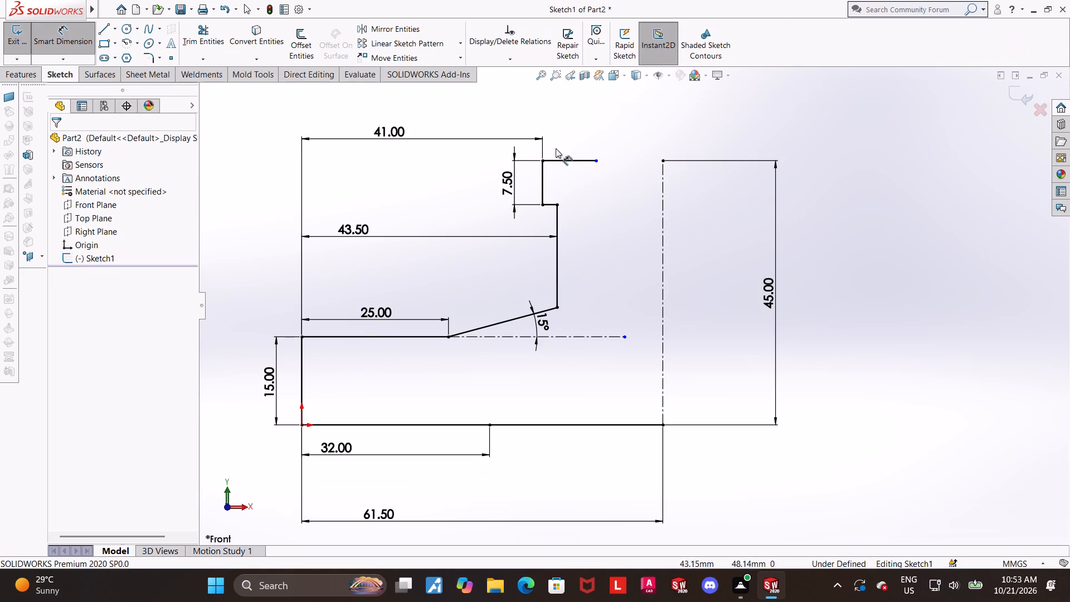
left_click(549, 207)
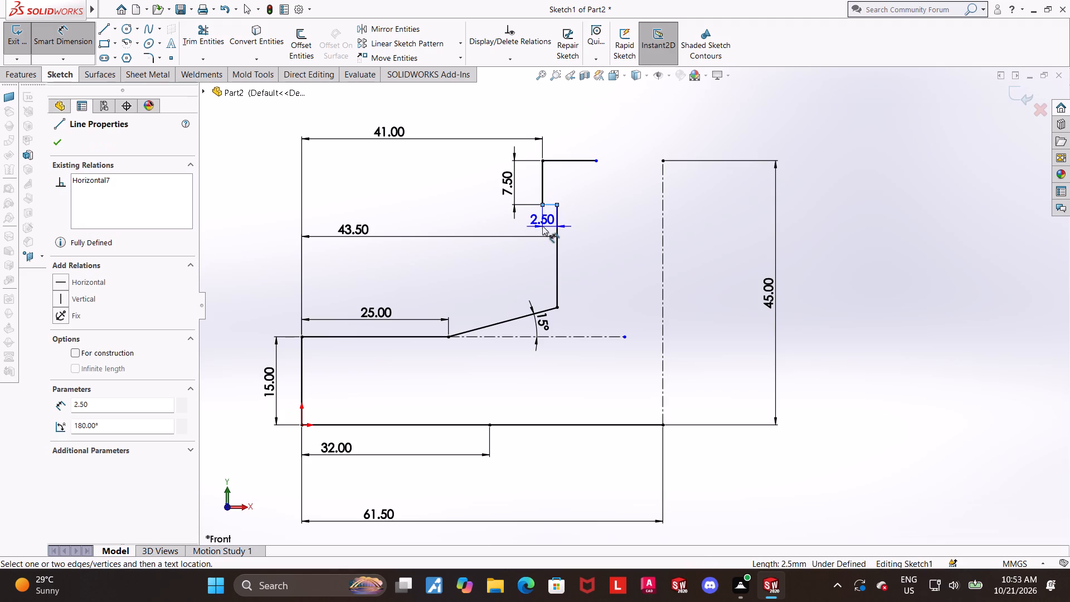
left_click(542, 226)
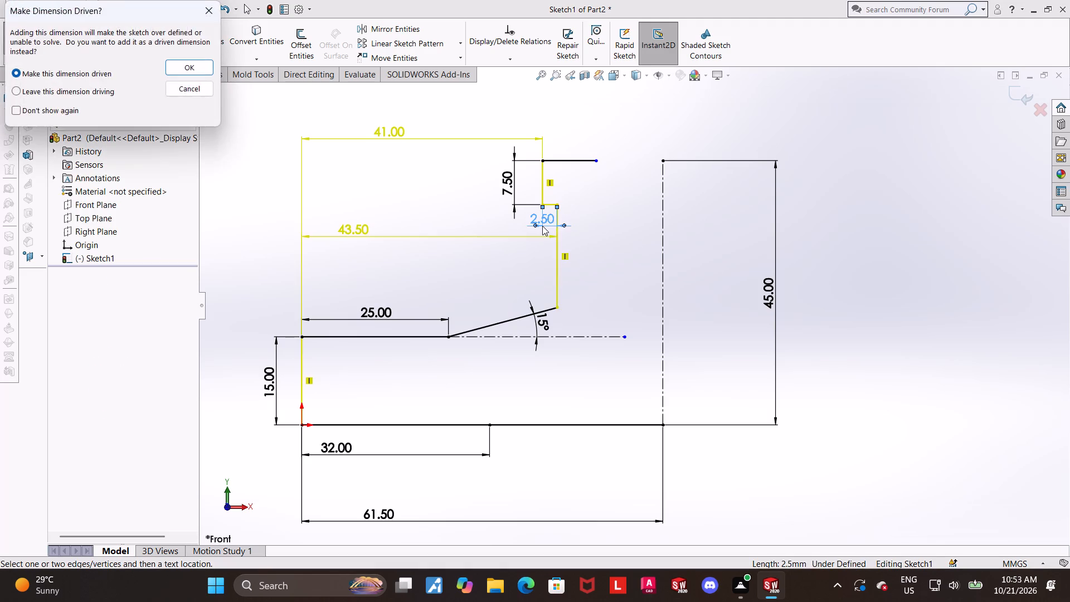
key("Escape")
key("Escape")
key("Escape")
Delete the 43.5 mm horizontal dimension.
right_click(343, 226)
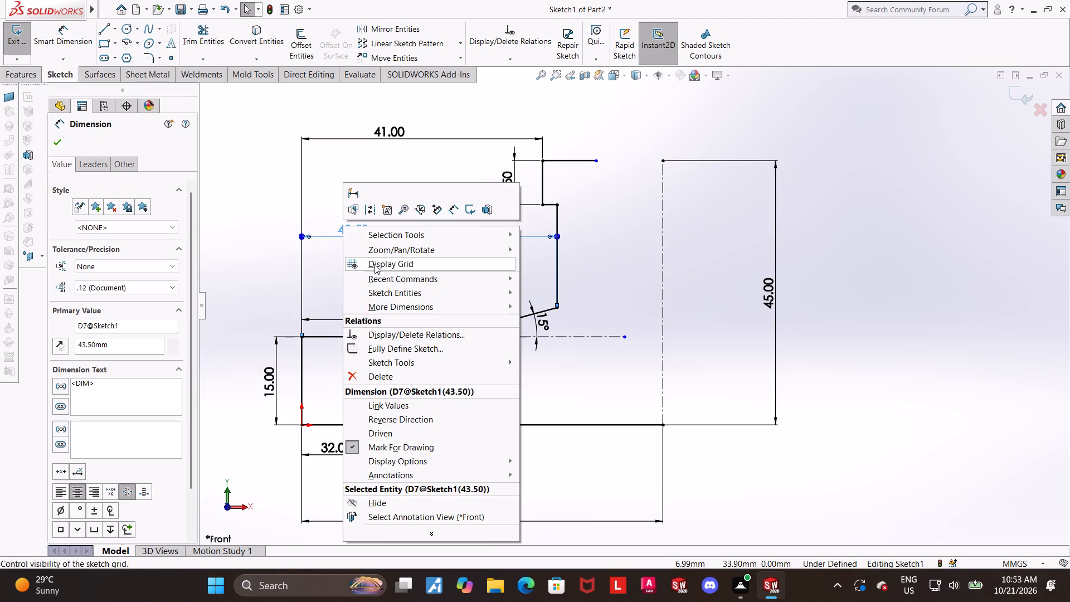
left_click(367, 377)
key("Escape")
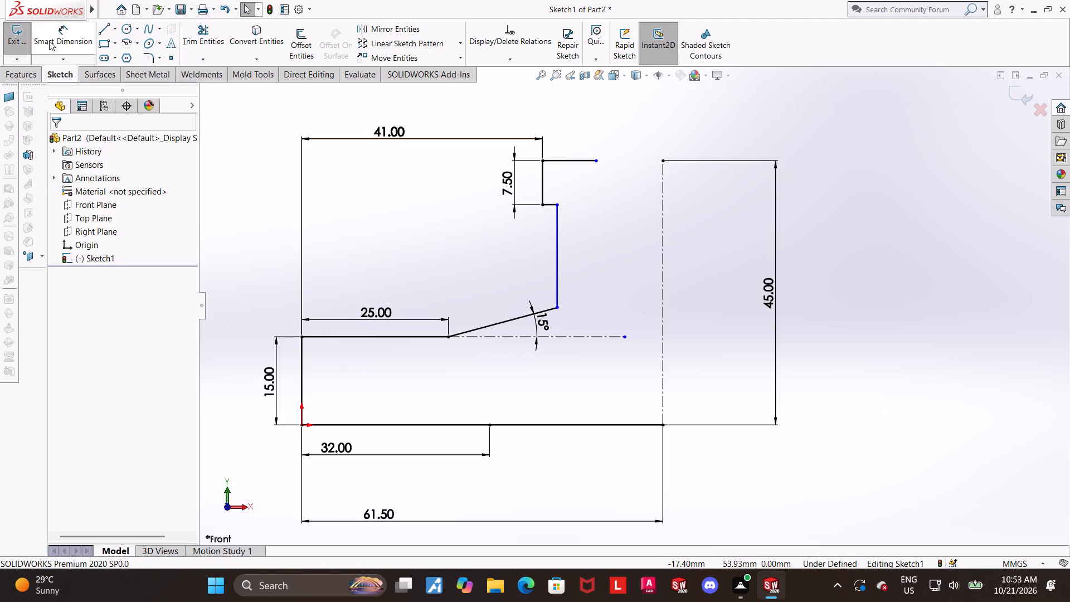
Dimension the length of the short horizontal line between the two upper vertical lines as 2.5 mm.
left_click(49, 41)
left_click(551, 206)
left_click(536, 246)
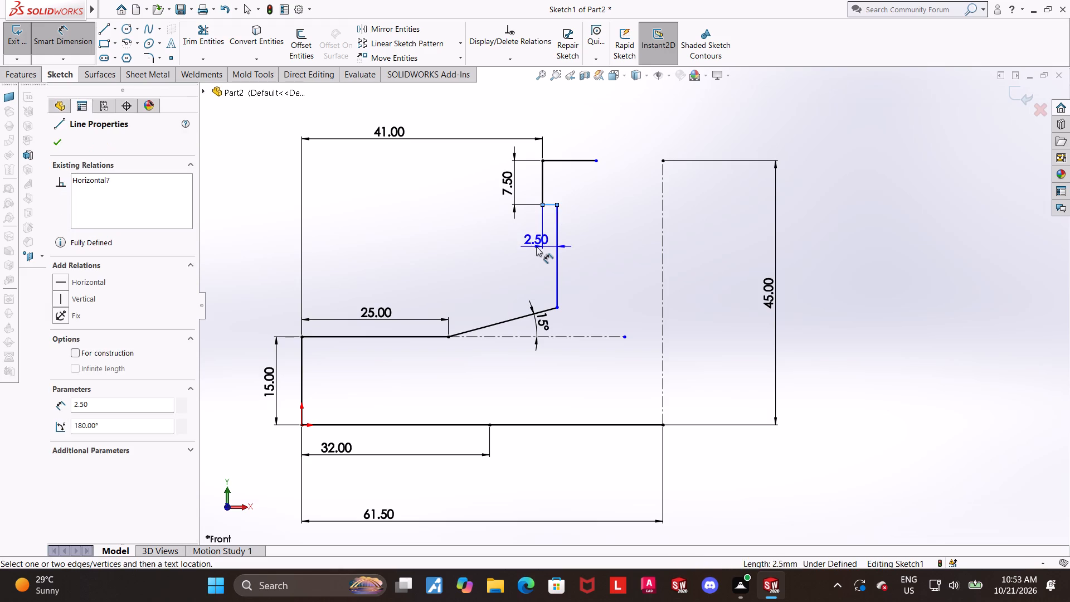
left_click(492, 233)
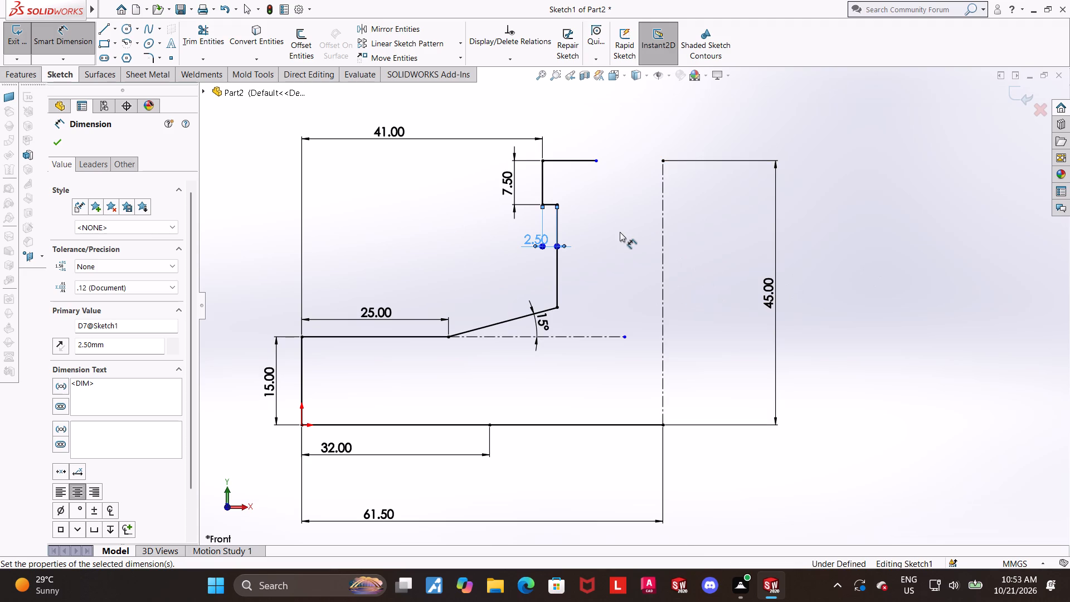
scroll(790, 261, "up", 1)
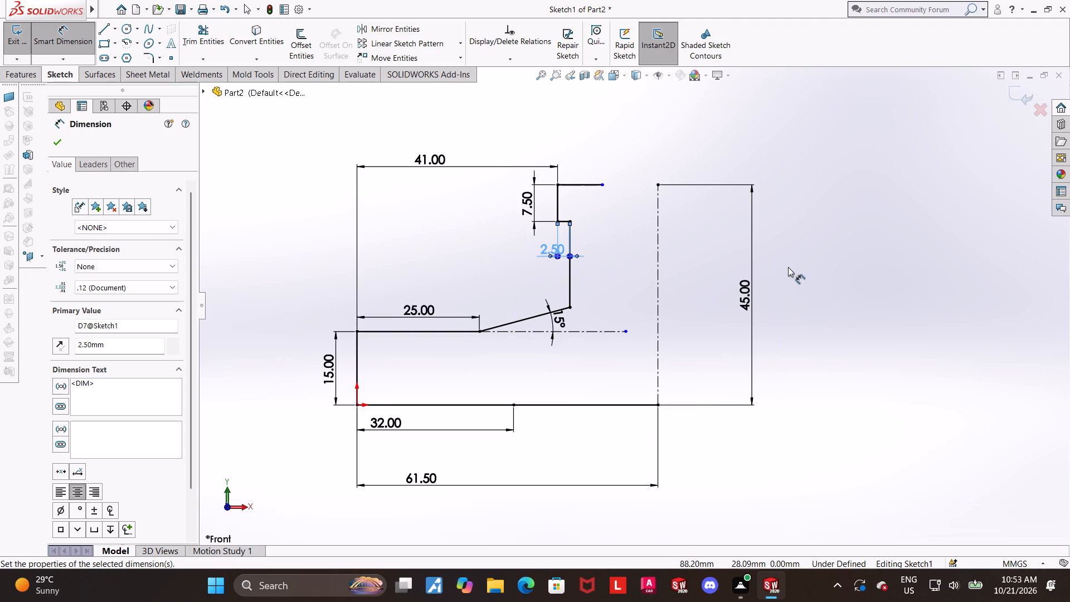
scroll(781, 247, "down", 1)
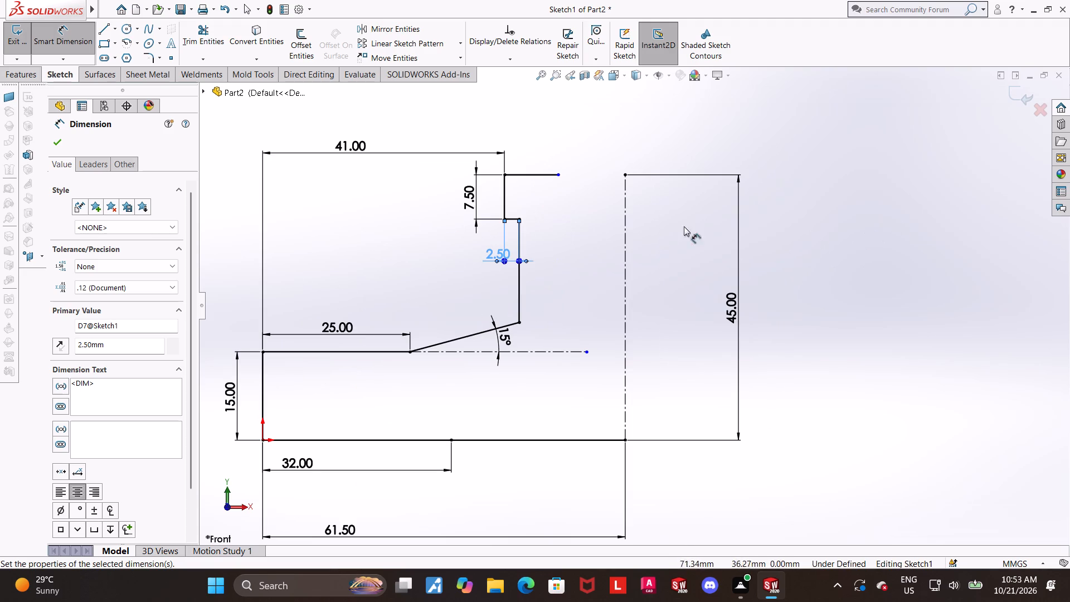
key("Escape")
Draw a line from the vertical centerline's bottom end to the top horizontal line's free end, leaning about 14 degrees from vertical.
left_click(109, 30)
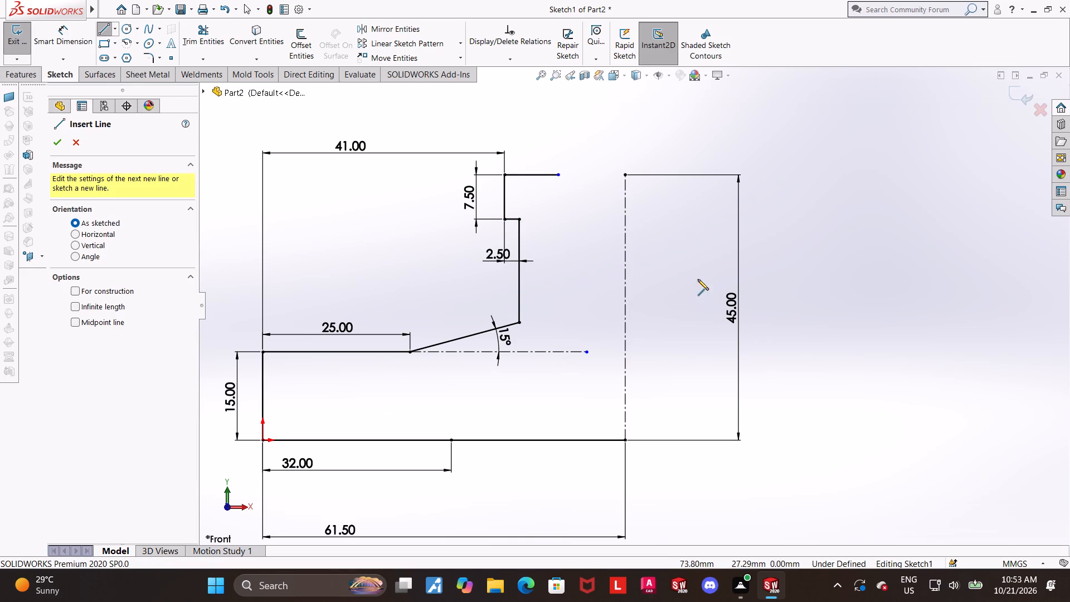
left_click(626, 440)
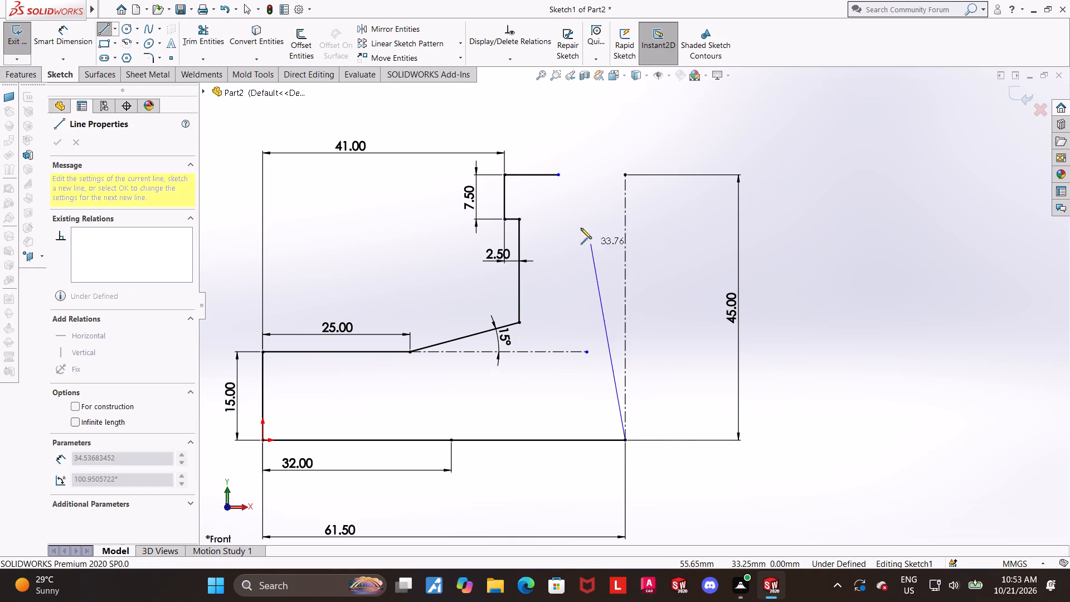
left_click(557, 177)
key("Escape")
key("Escape")
key("Escape")
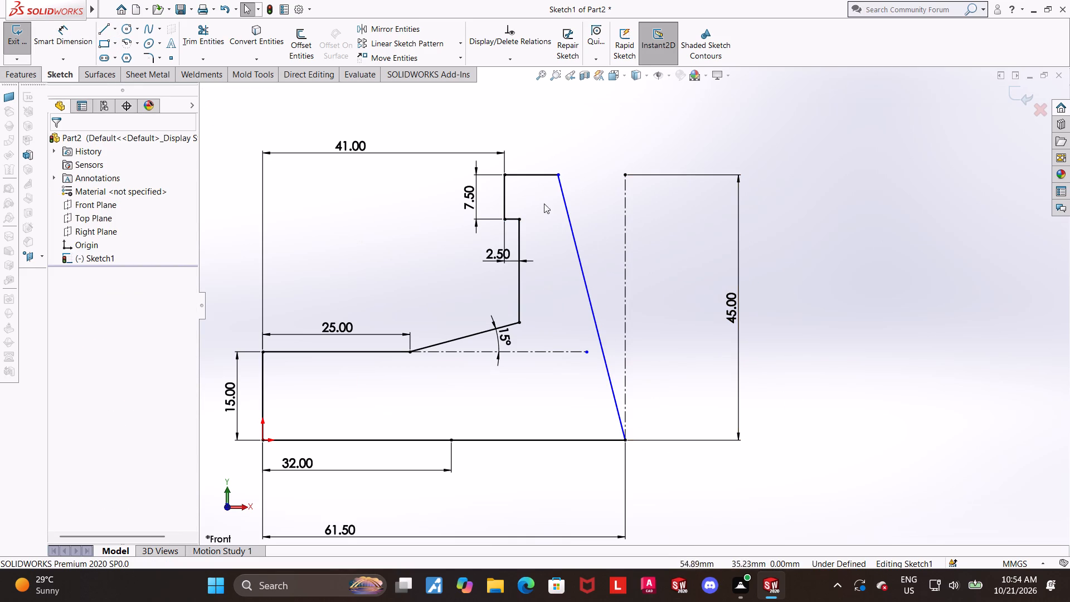
Dimension the angle between the long slanted line and the vertical centerline as 18°.
left_click(48, 35)
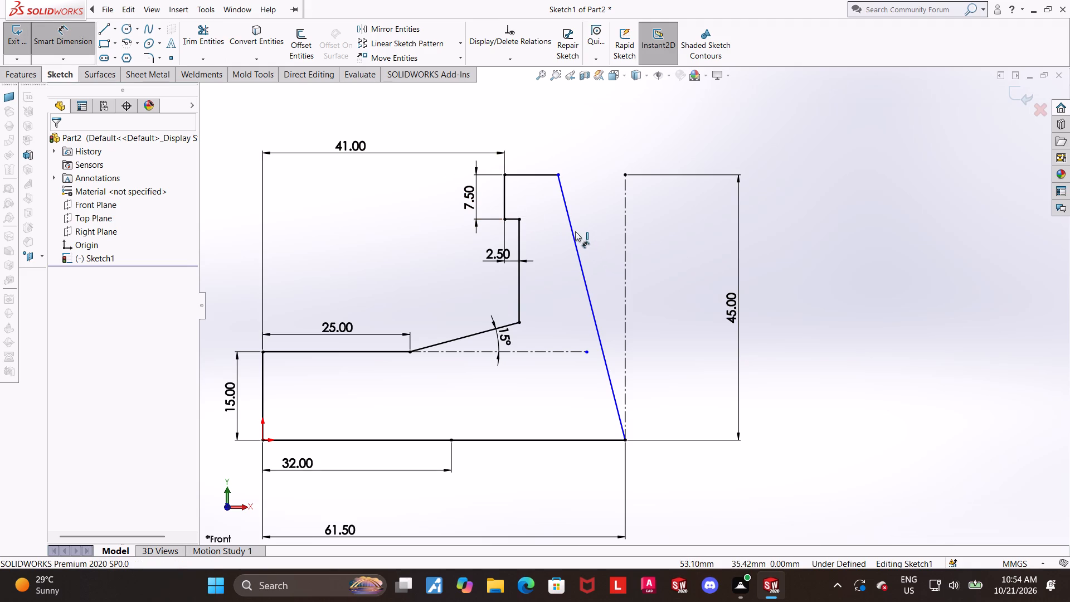
left_click(573, 231)
left_click(624, 240)
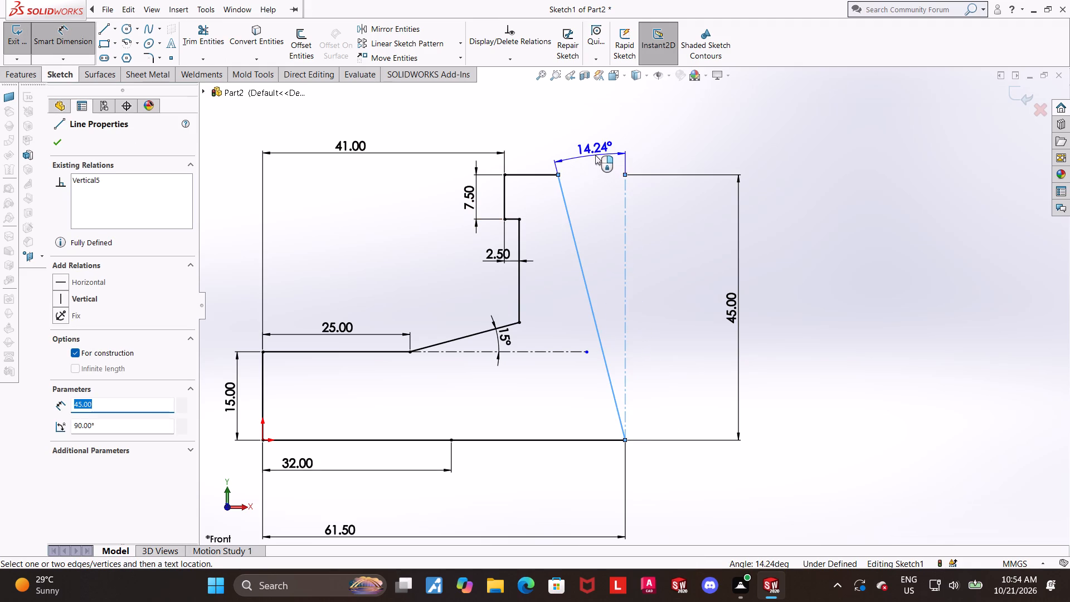
left_click(595, 155)
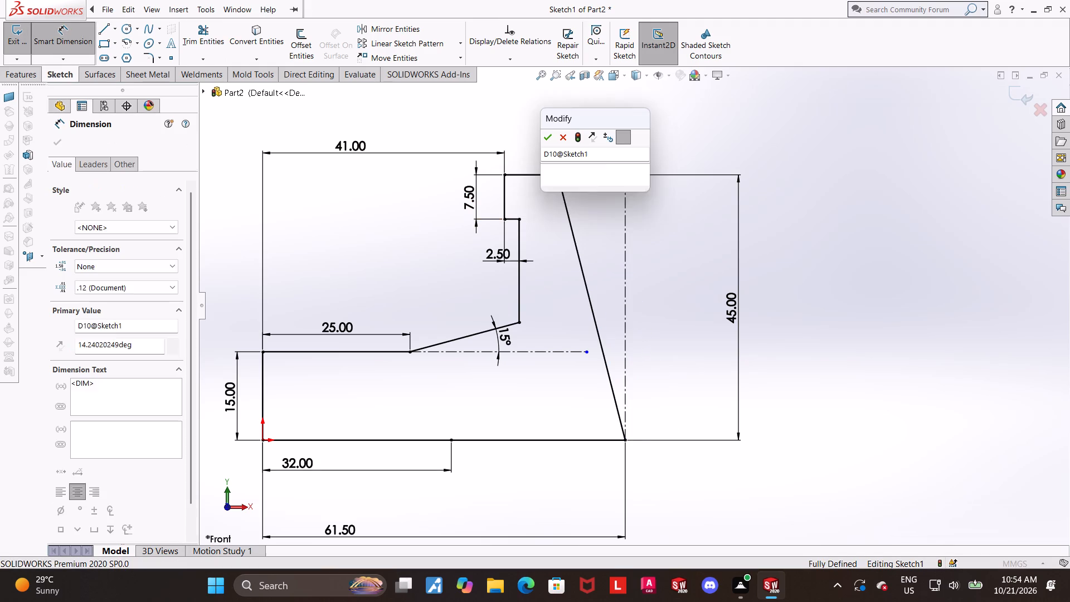
key("1")
key("8")
key("Return")
key("Escape")
key("Escape")
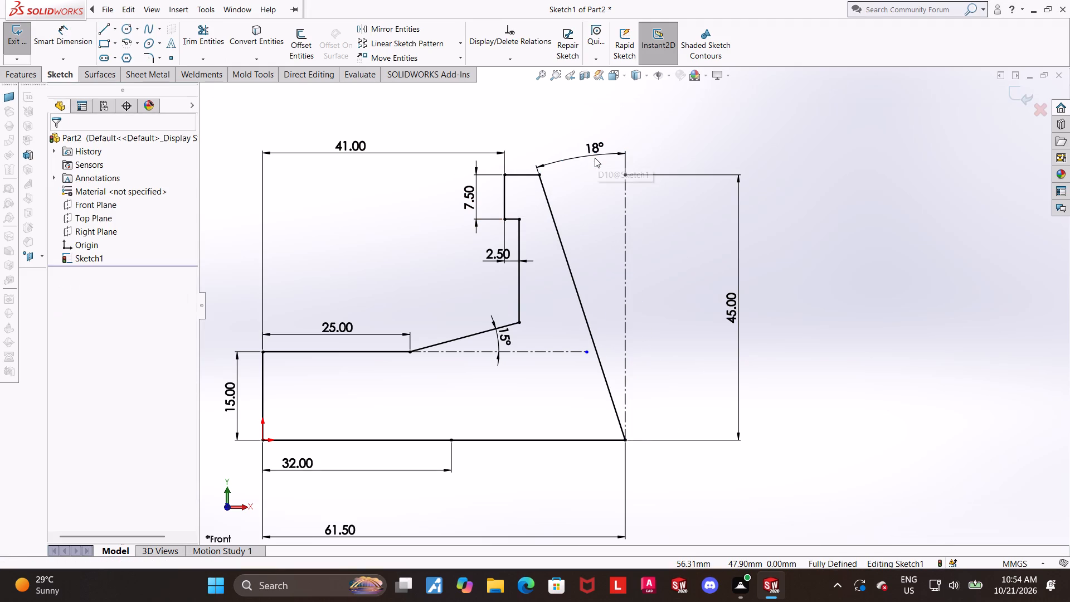
left_click(729, 147)
Add a 12 mm sketch fillet at the corner between the bottom horizontal line and the long slanted line.
scroll(570, 225, "up", 2)
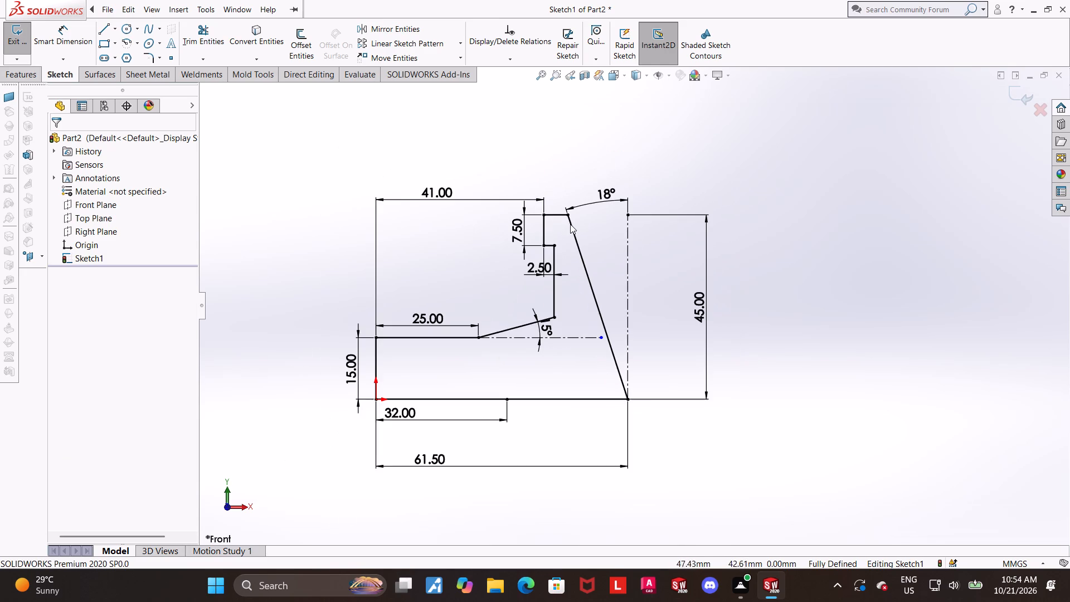
scroll(681, 248, "down", 1)
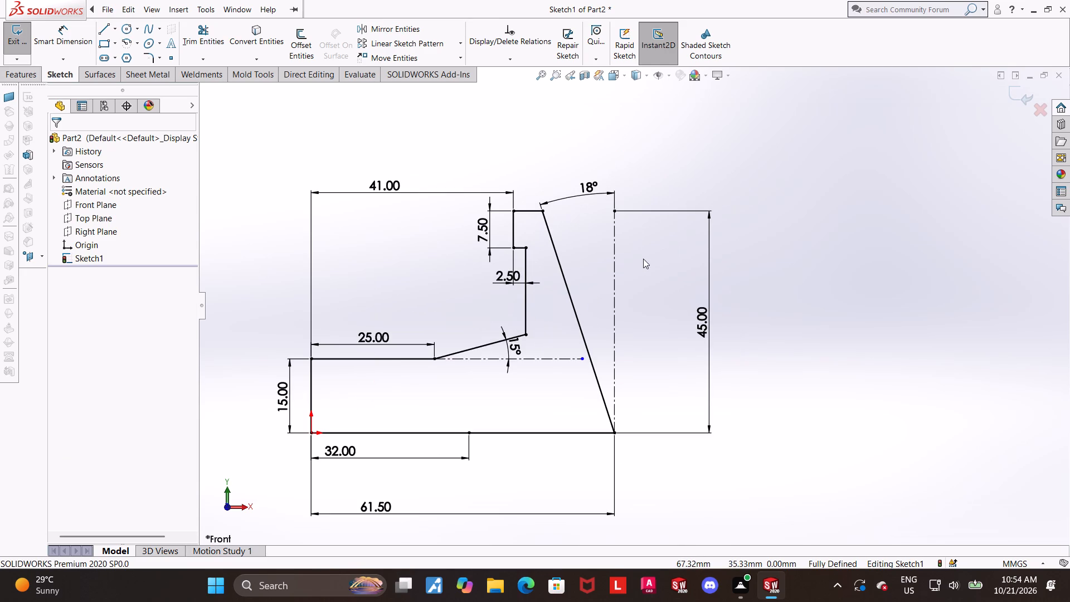
scroll(643, 259, "down", 2)
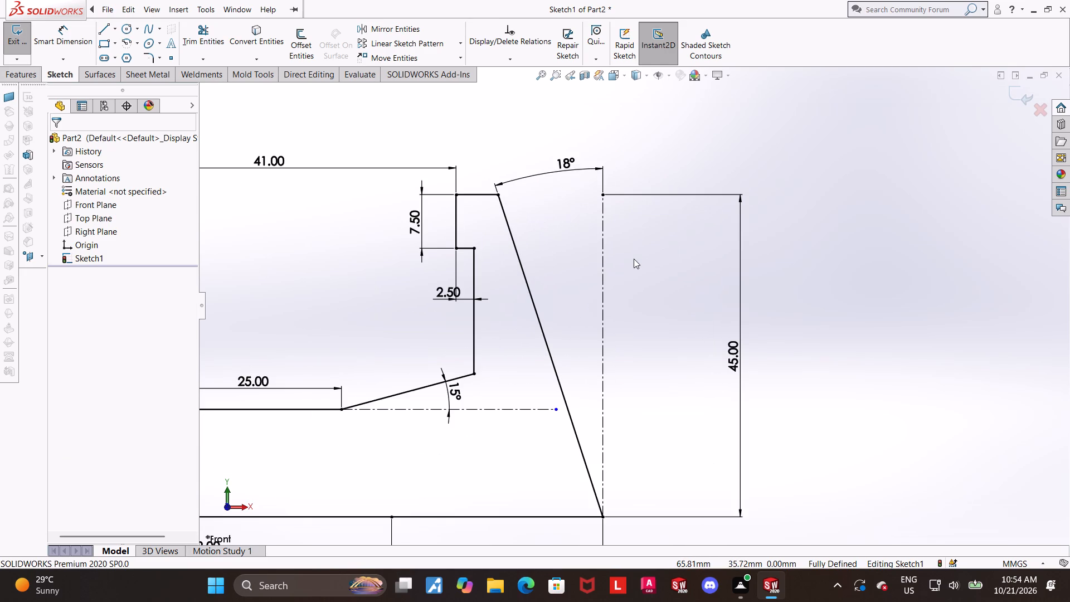
key("Escape")
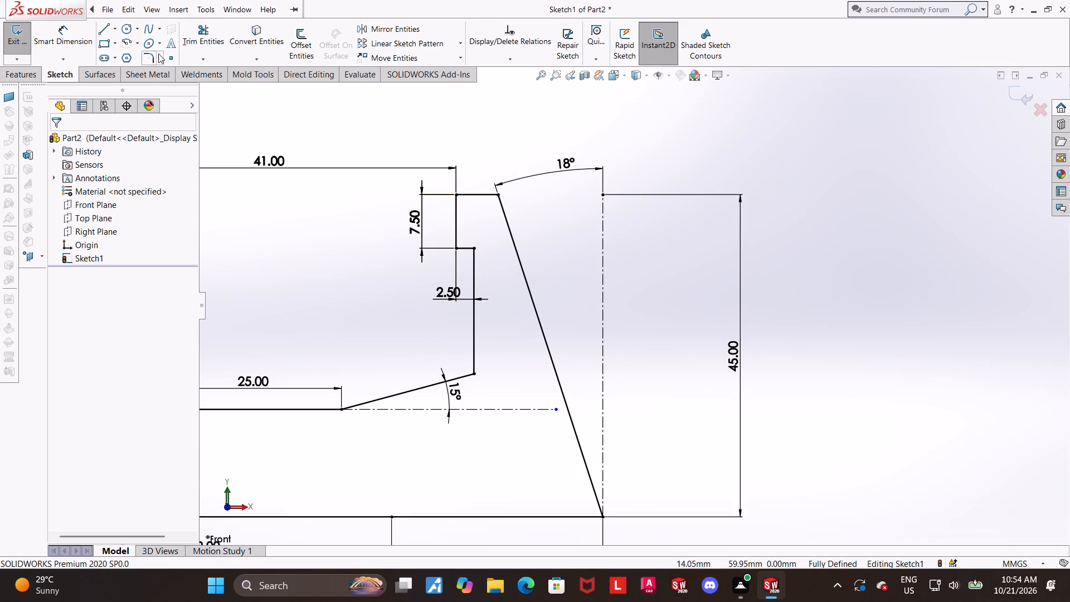
left_click(150, 57)
scroll(324, 150, "up", 3)
scroll(599, 405, "down", 2)
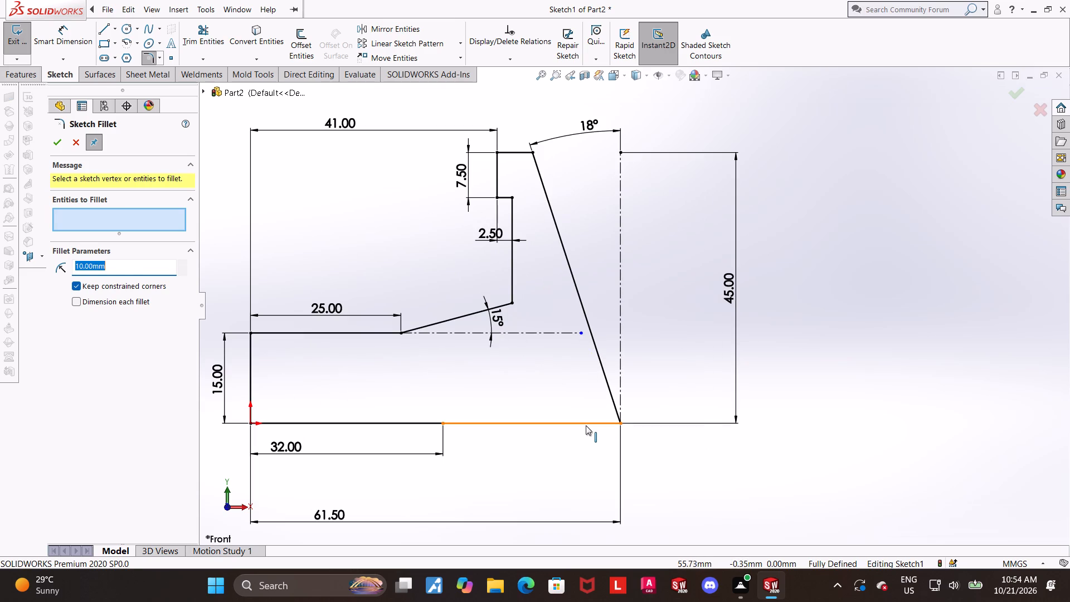
left_click(586, 425)
left_click(605, 380)
left_click_drag(160, 270, 0, 256)
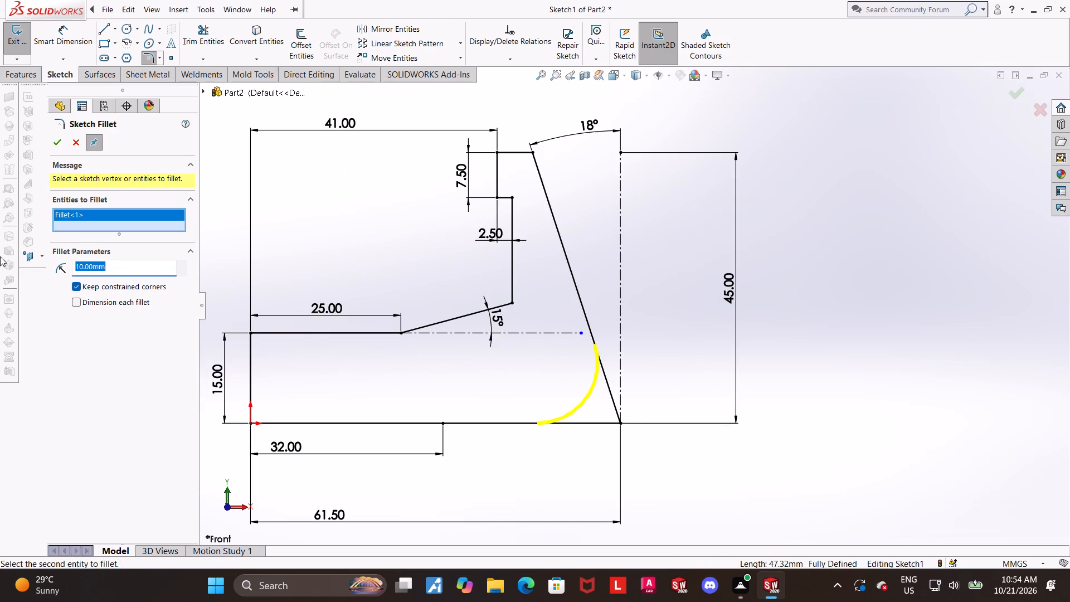
type("12")
key("Return")
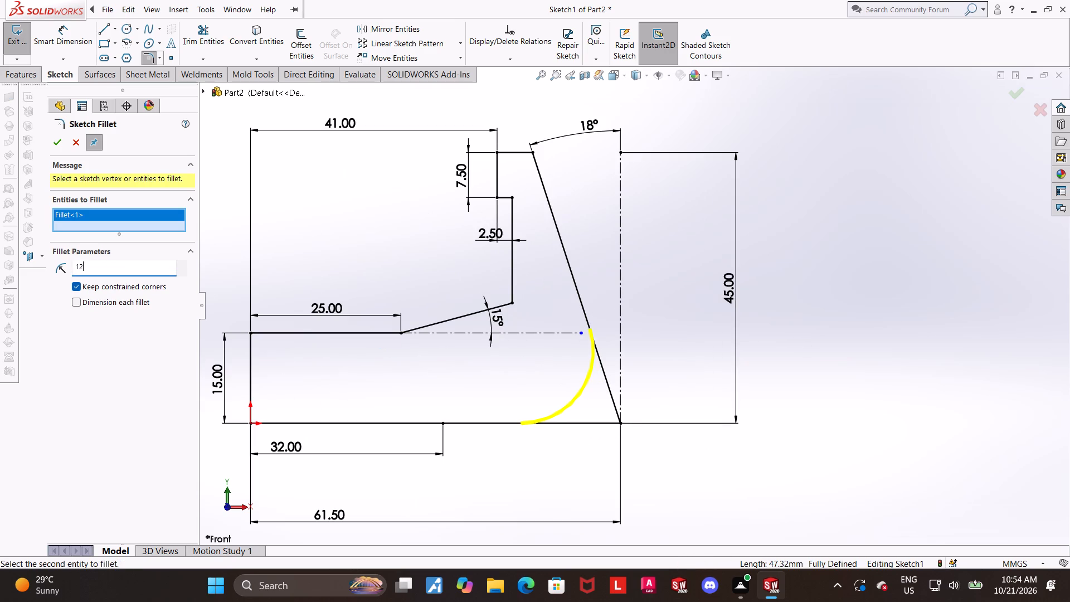
left_click(54, 144)
left_click(858, 173)
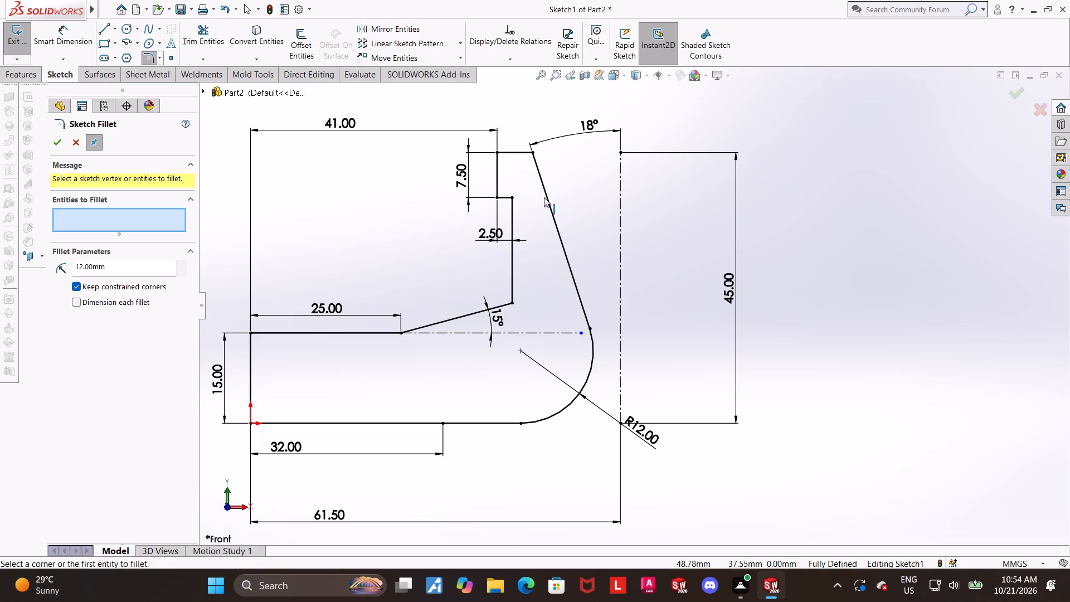
scroll(571, 202, "up", 1)
scroll(469, 221, "up", 1)
key("Escape")
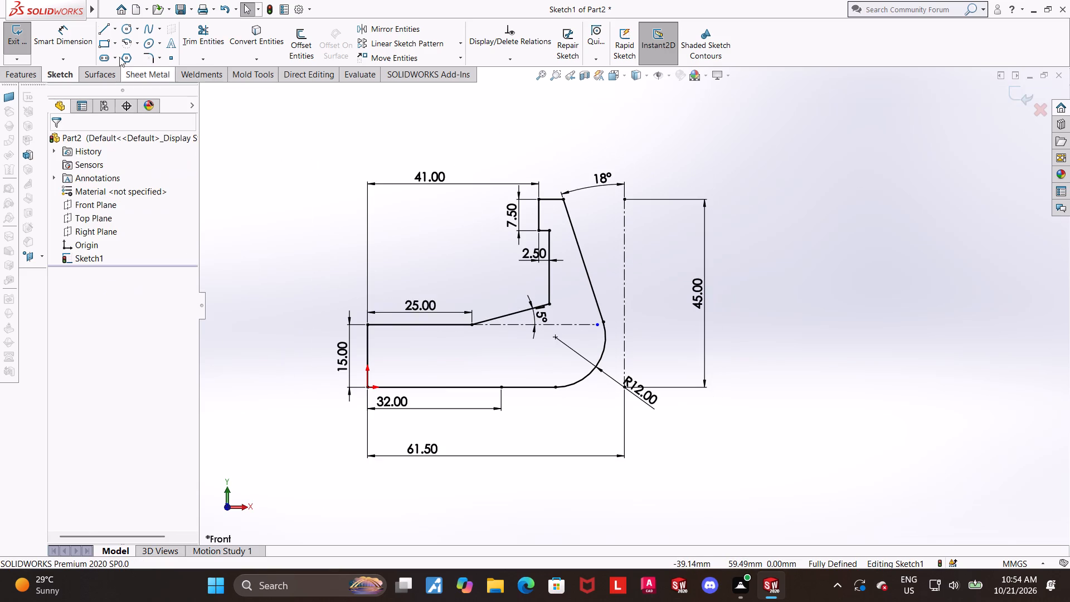
Move the 61.50 overall width dimension from below the profile to above the 41.00 dimension.
left_click(58, 27)
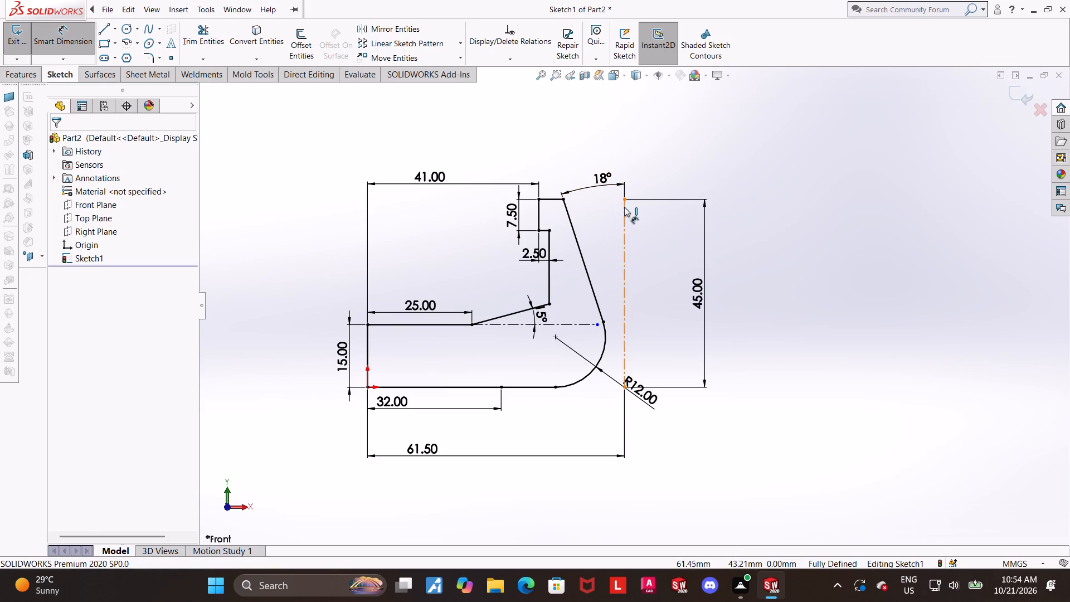
key("Escape")
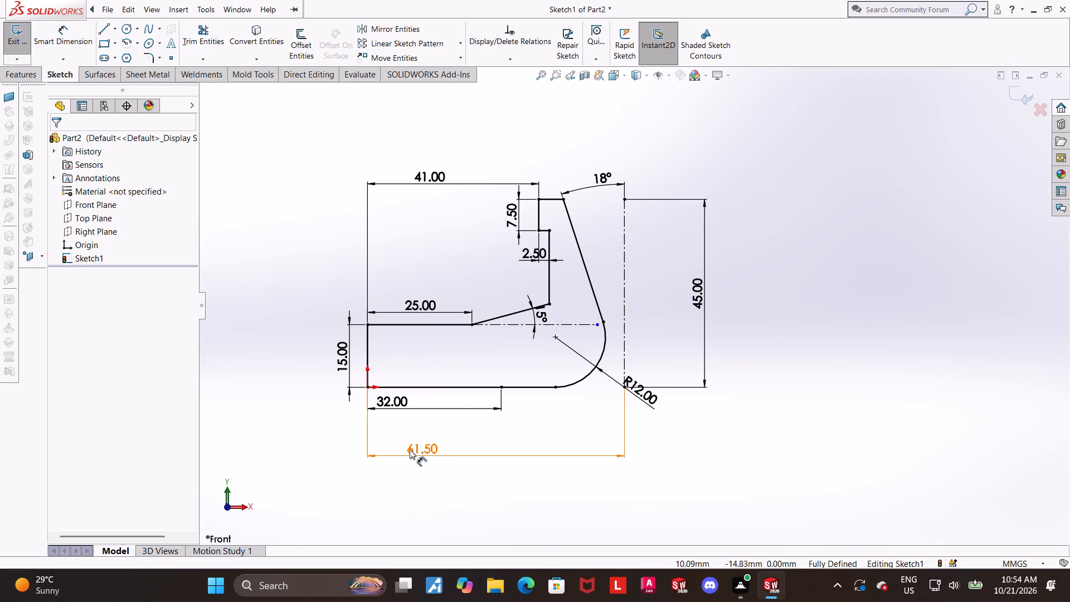
left_click_drag(436, 443, 412, 135)
key("Escape")
Add a 3 mm sketch fillet at the corner between the top horizontal line and the long slanted line.
scroll(685, 235, "up", 1)
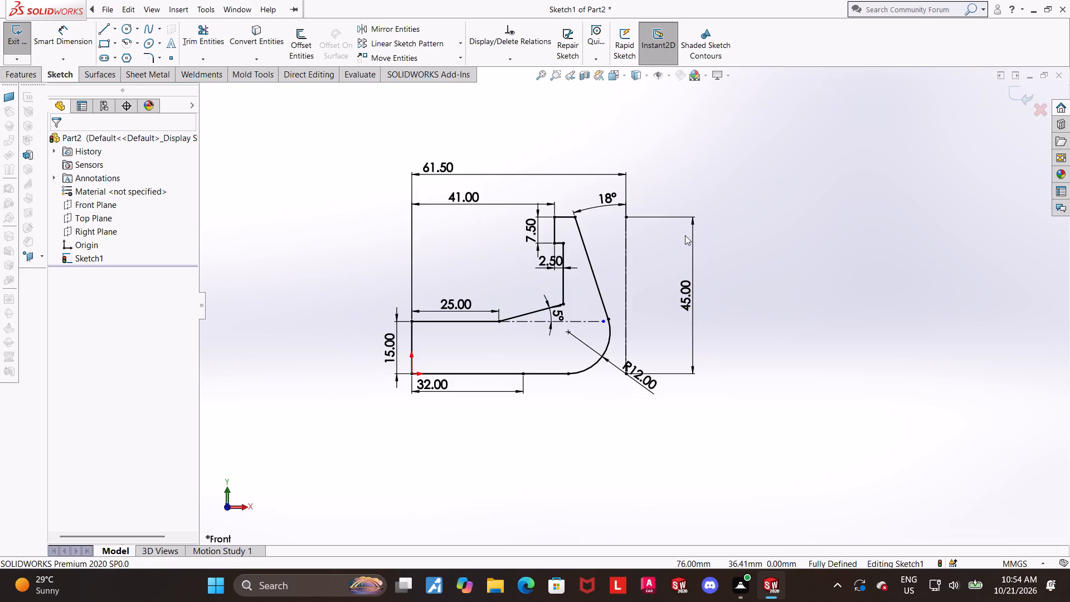
scroll(685, 235, "down", 1)
scroll(625, 236, "down", 1)
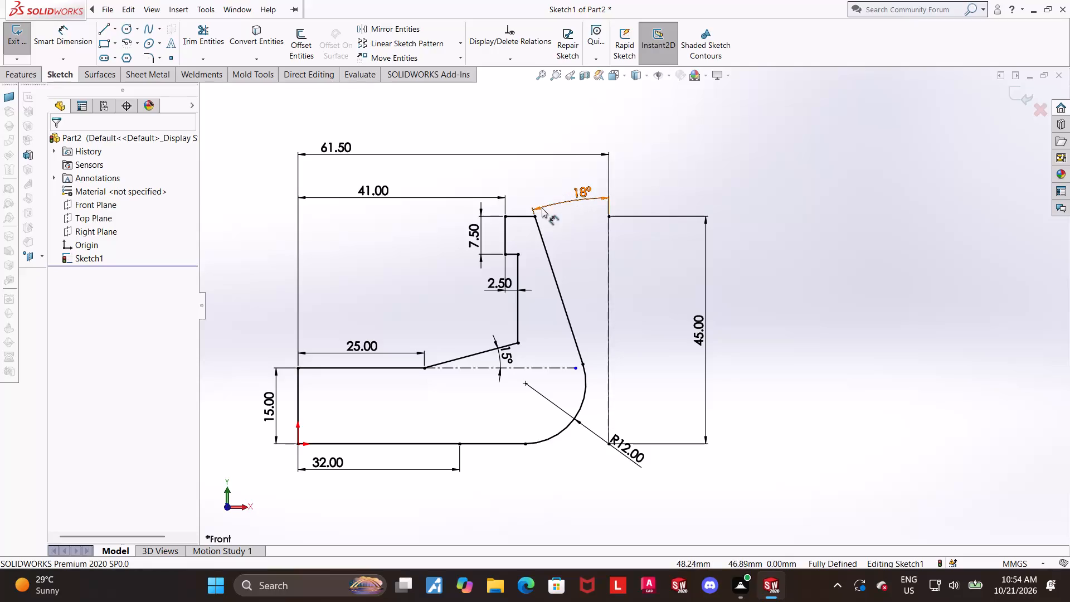
scroll(554, 239, "down", 2)
key("Escape")
key("Escape")
left_click(149, 56)
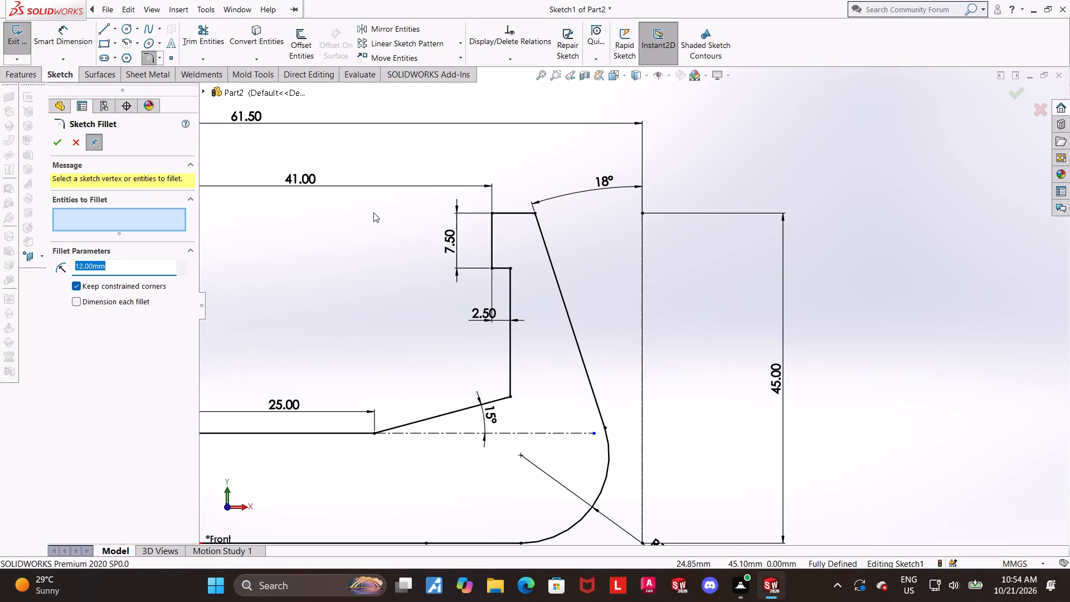
key("3")
key("Return")
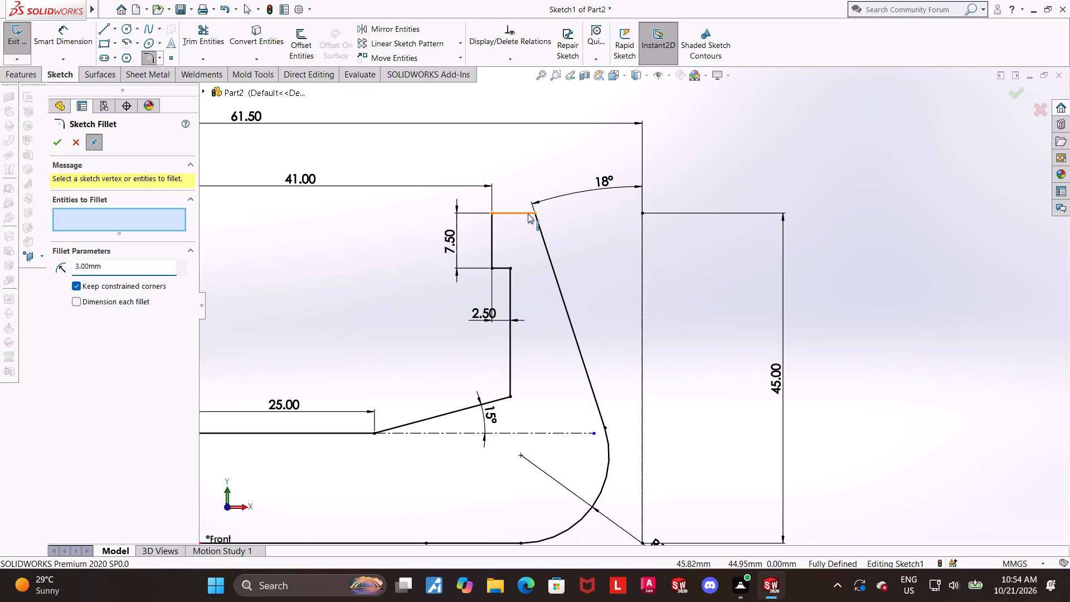
left_click(534, 213)
left_click(62, 142)
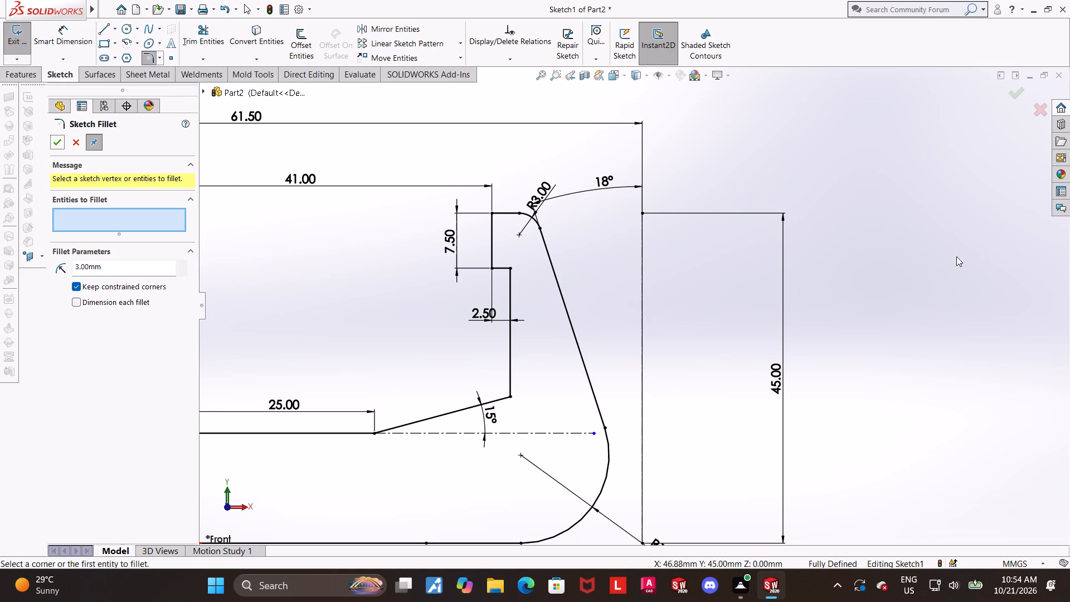
Examine the filleted profile and its dimensions, from the stepped upper end to the bottom edge, and leave the Sketch Fillet command.
scroll(915, 246, "up", 1)
scroll(841, 253, "down", 1)
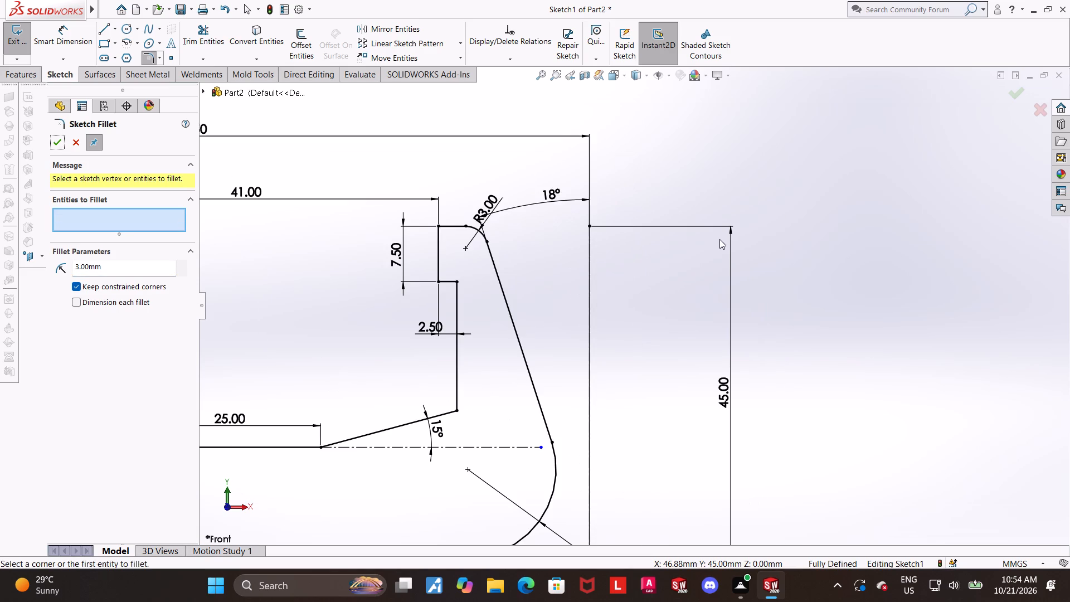
scroll(487, 258, "up", 2)
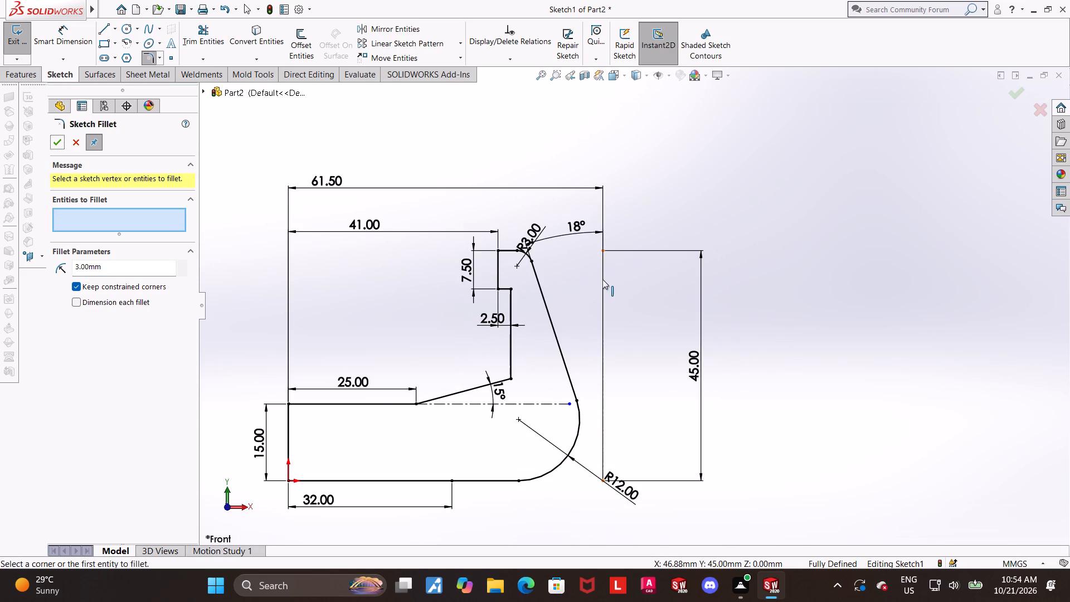
scroll(629, 288, "up", 1)
scroll(614, 304, "down", 1)
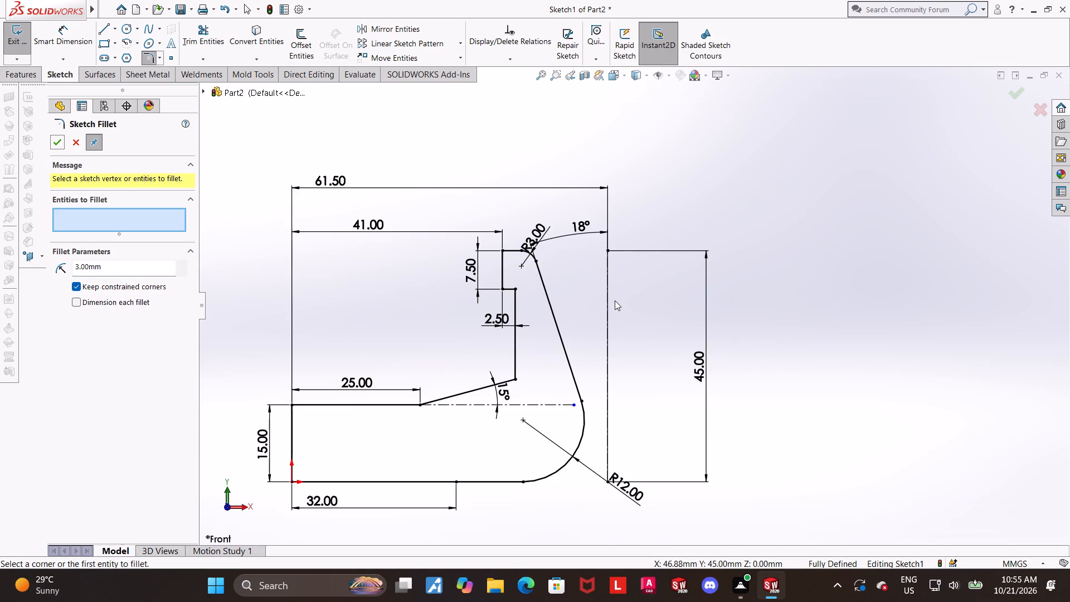
scroll(513, 315, "down", 1)
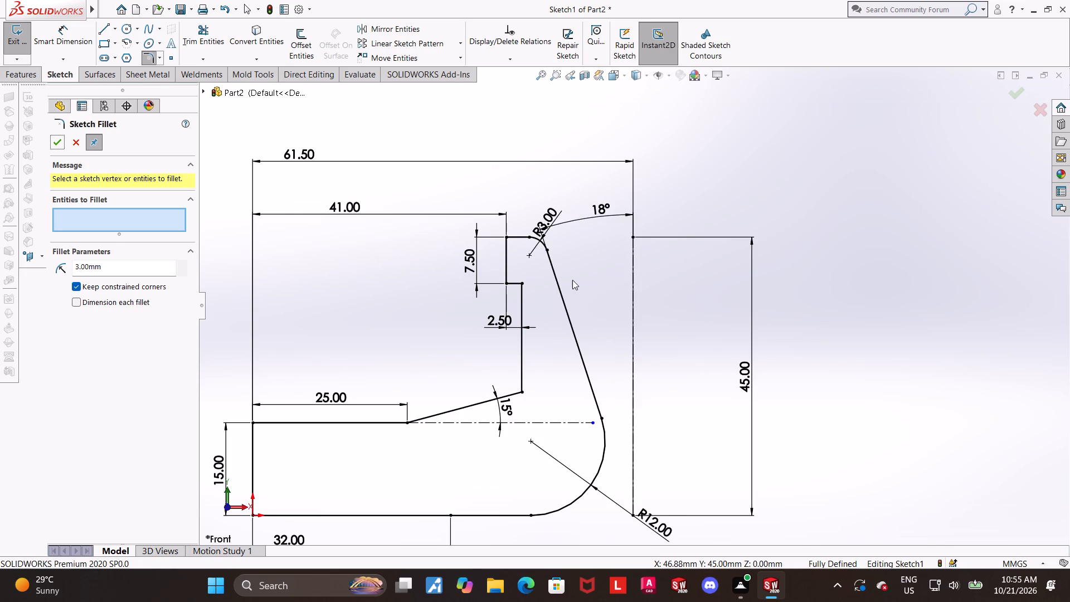
scroll(570, 282, "down", 1)
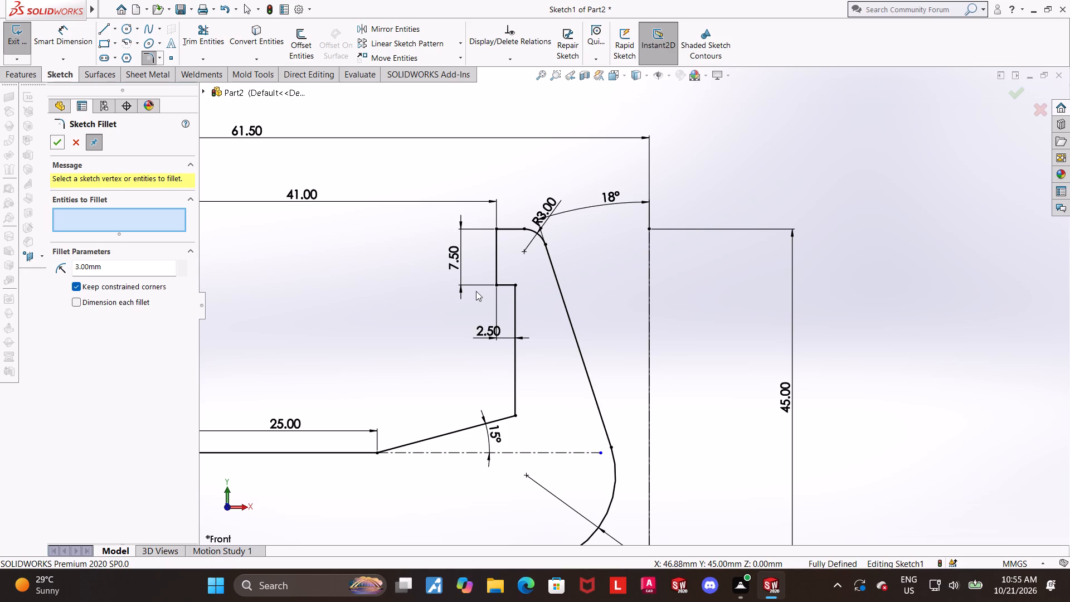
scroll(484, 291, "down", 1)
scroll(484, 291, "up", 2)
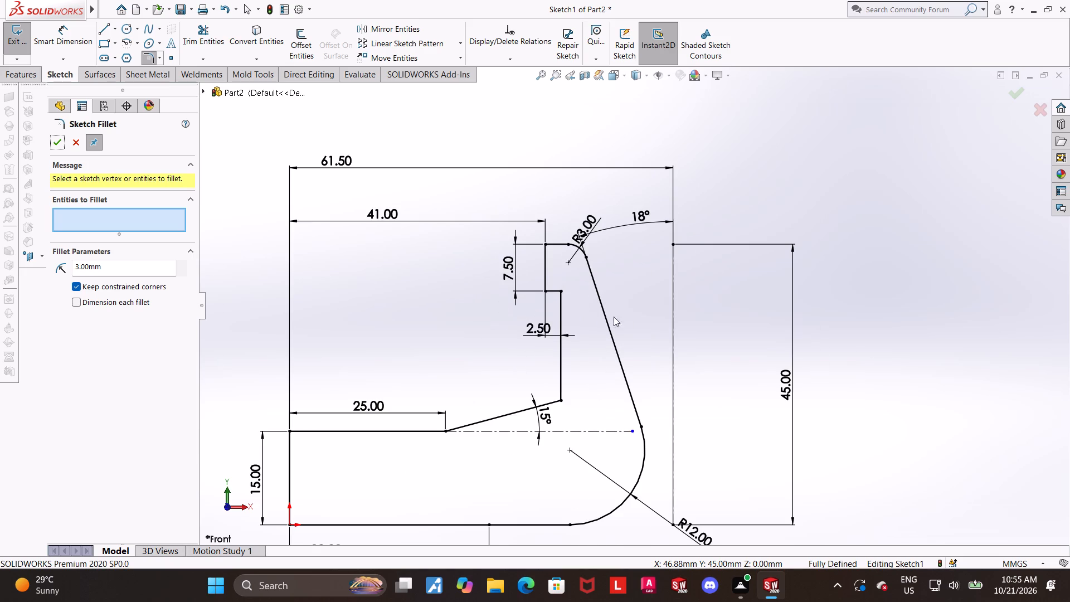
scroll(628, 318, "up", 1)
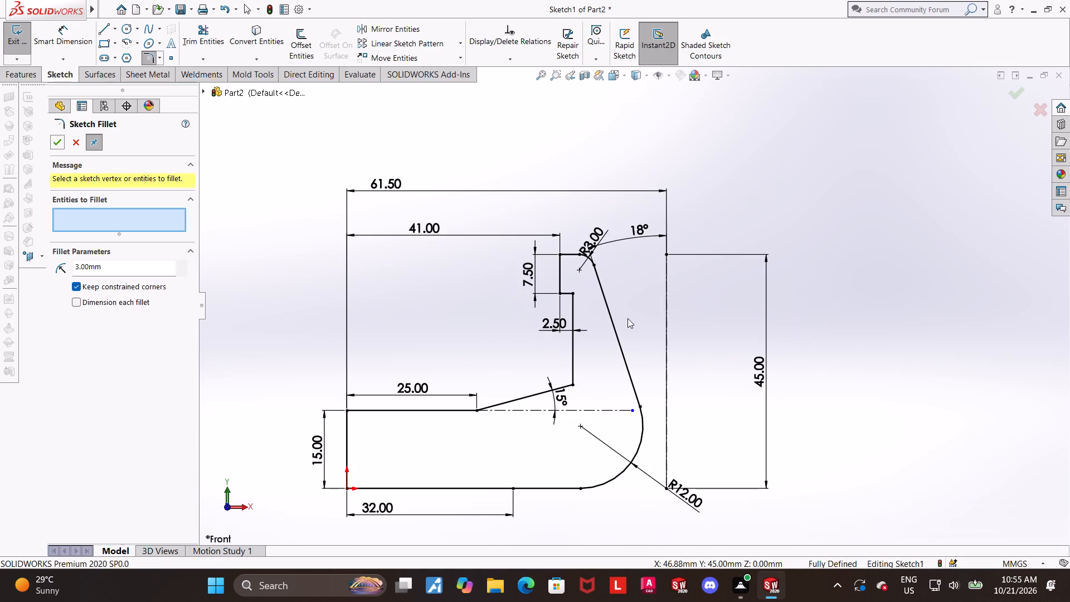
scroll(628, 318, "up", 1)
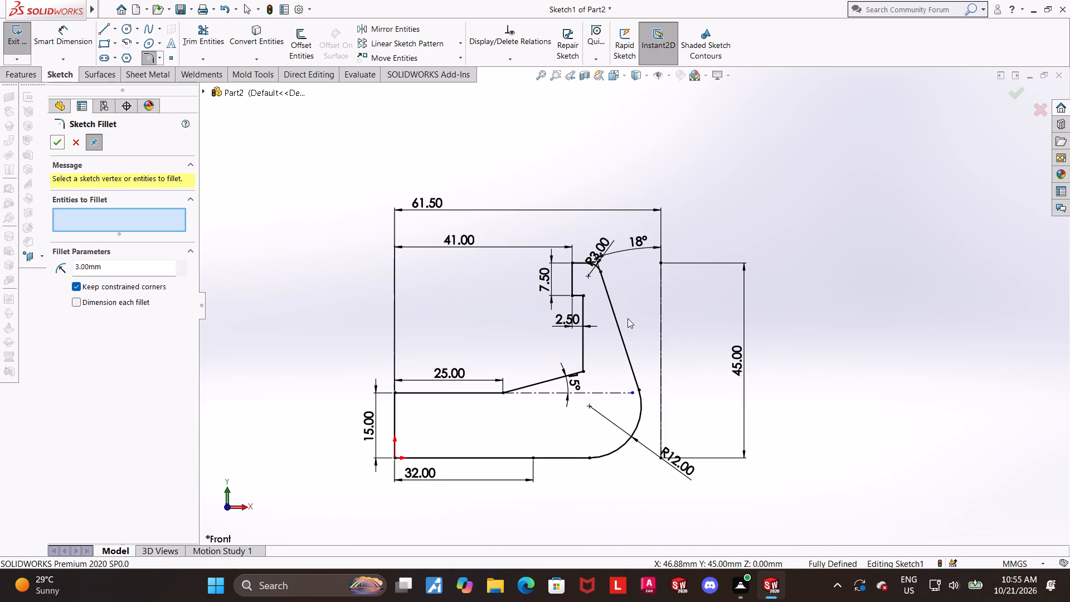
scroll(628, 318, "down", 2)
scroll(608, 258, "down", 1)
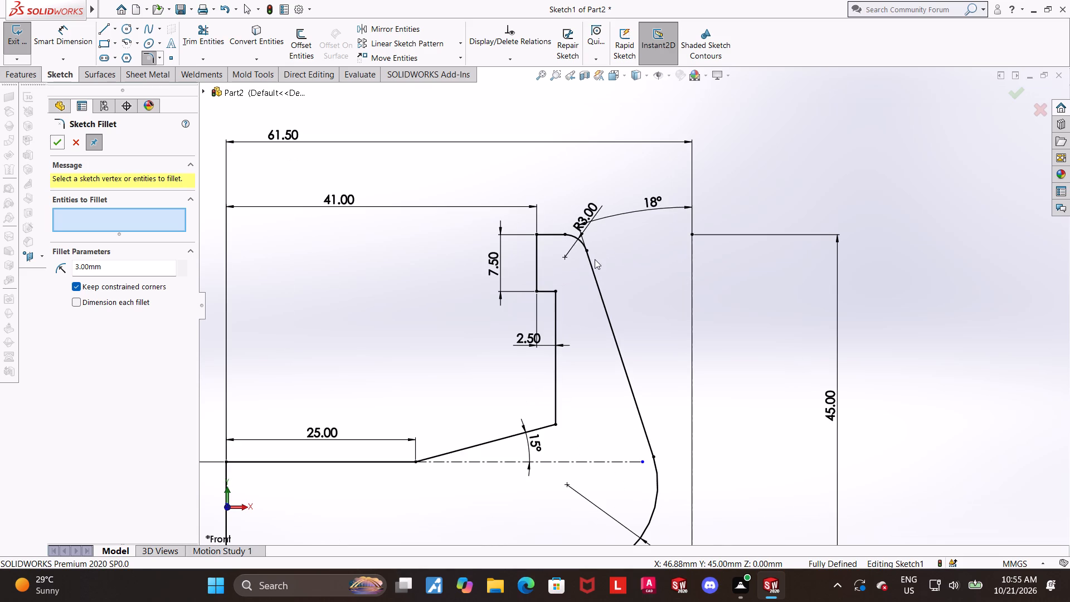
scroll(577, 343, "up", 3)
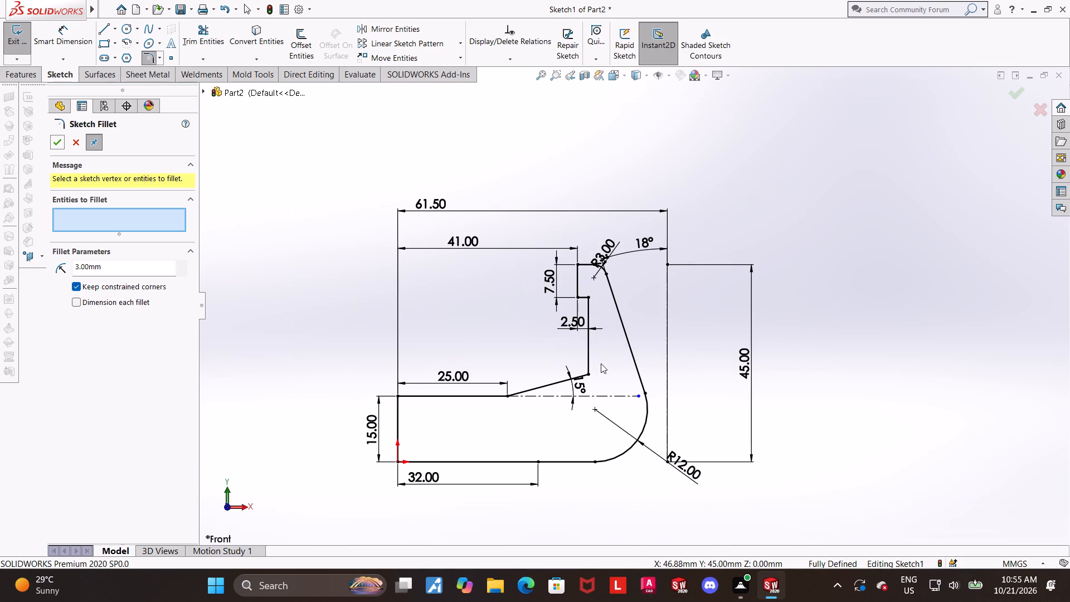
scroll(601, 363, "down", 1)
scroll(601, 363, "up", 1)
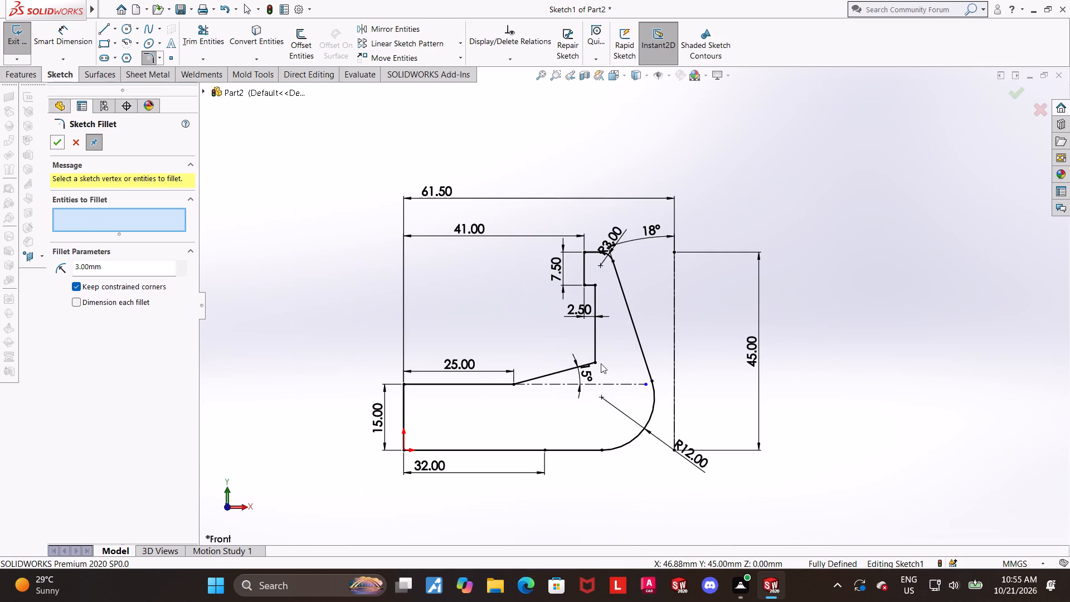
key("Escape")
scroll(721, 386, "down", 1)
scroll(631, 407, "down", 2)
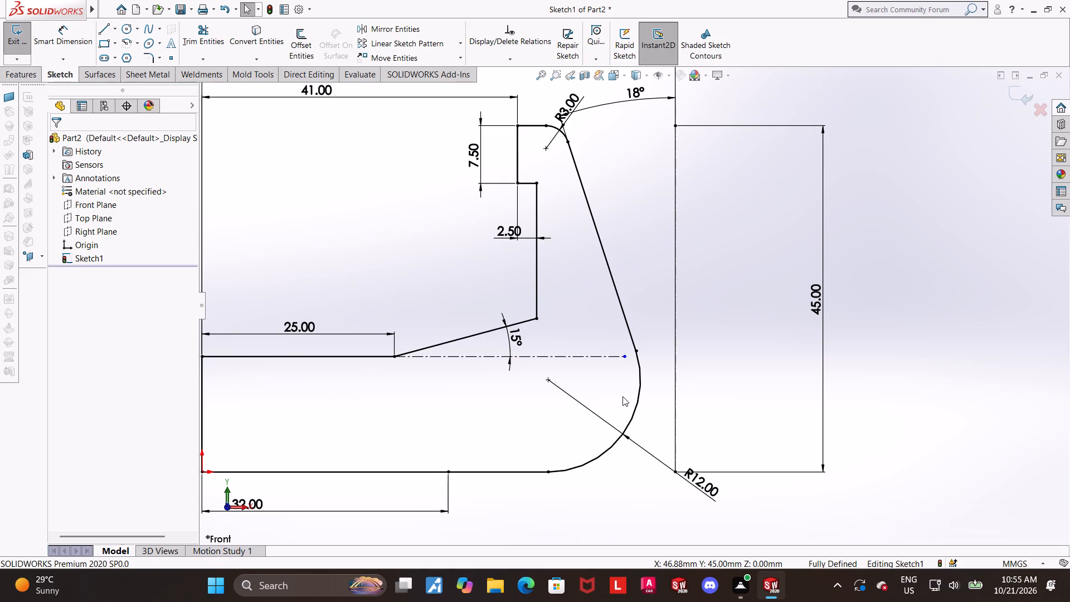
scroll(598, 382, "up", 1)
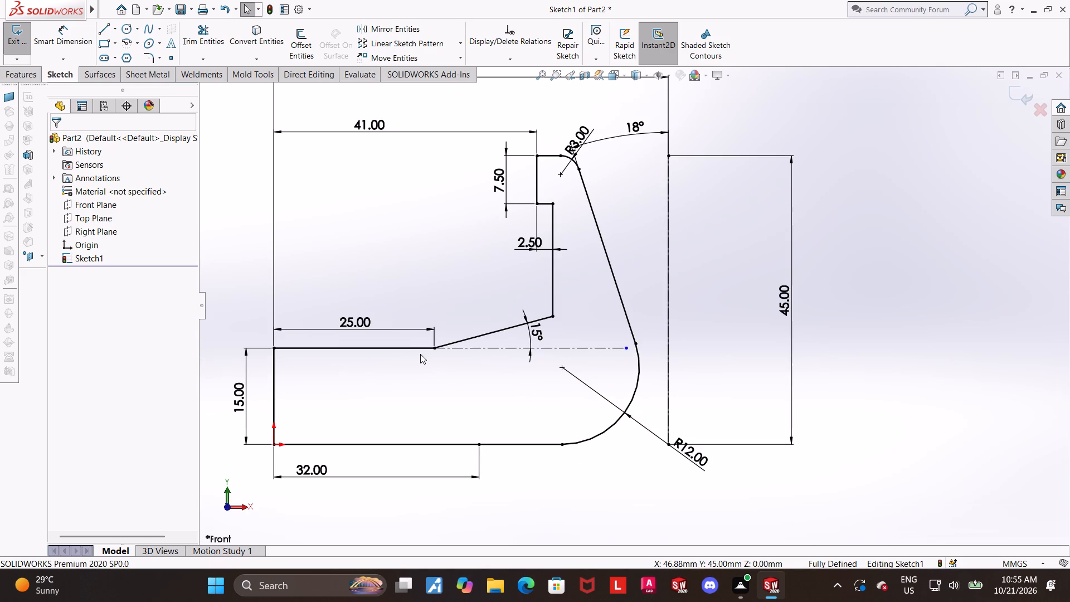
scroll(339, 432, "up", 2)
scroll(513, 447, "down", 1)
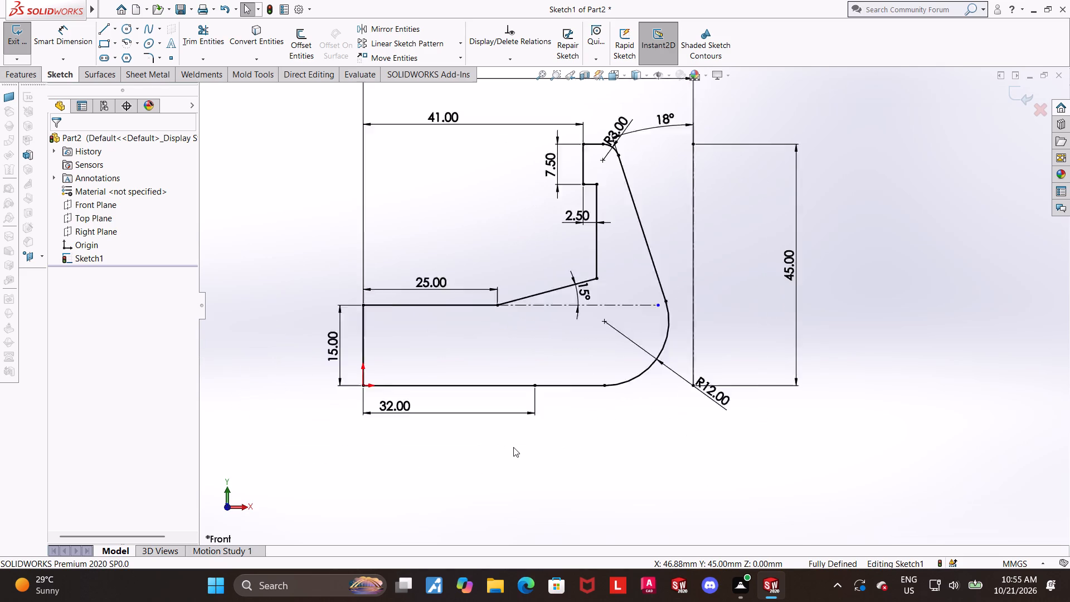
scroll(513, 447, "down", 1)
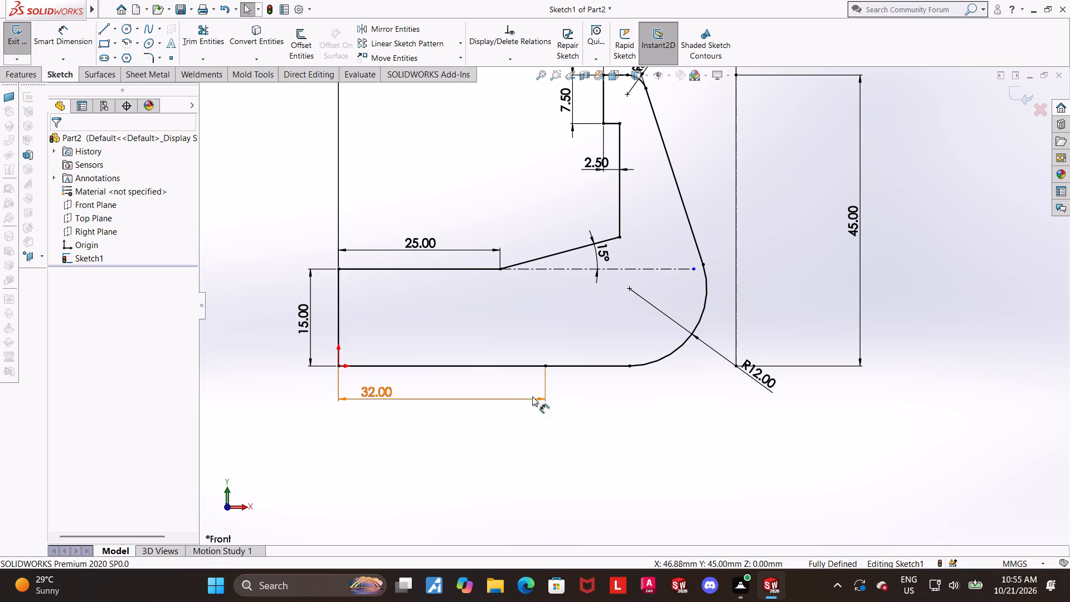
Delete the 45 mm height dimension beside the vertical construction centerline.
scroll(480, 386, "up", 1)
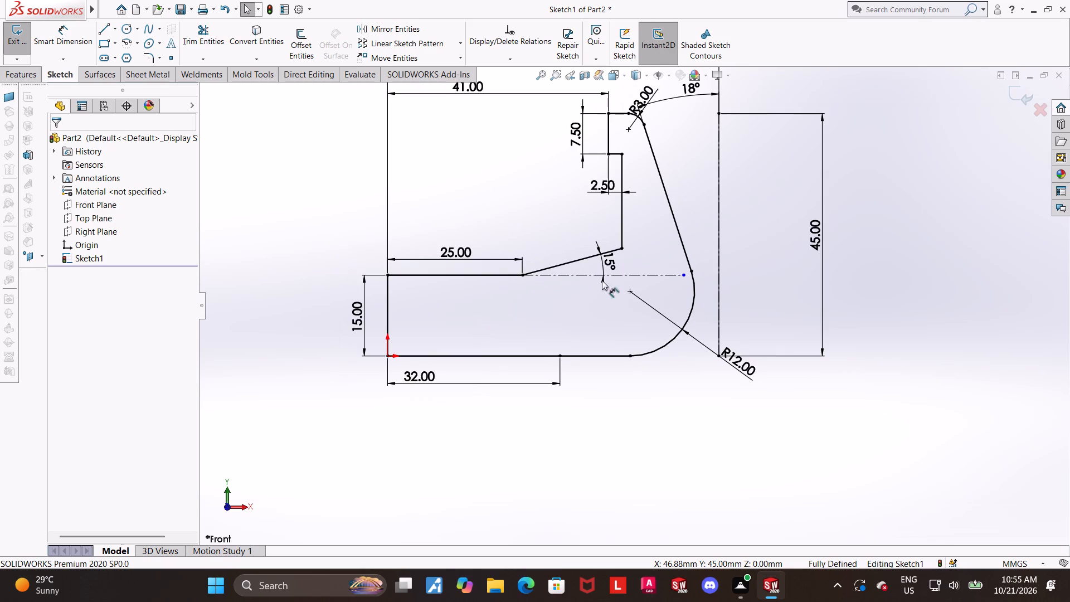
scroll(614, 272, "down", 1)
scroll(673, 225, "up", 4)
scroll(685, 215, "down", 2)
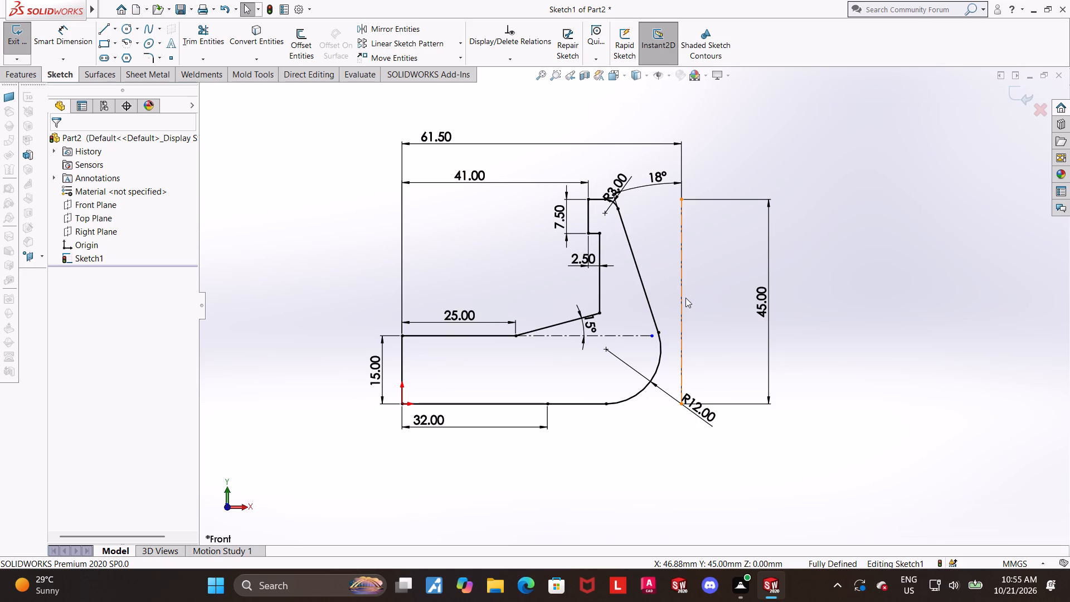
left_click(825, 292)
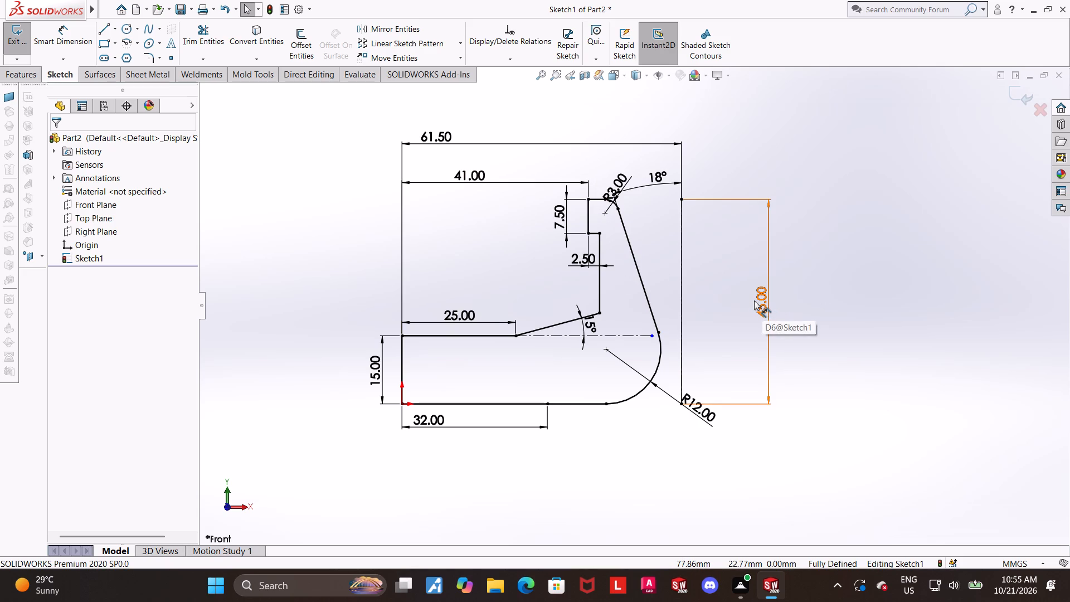
right_click(754, 300)
left_click(780, 438)
key("Escape")
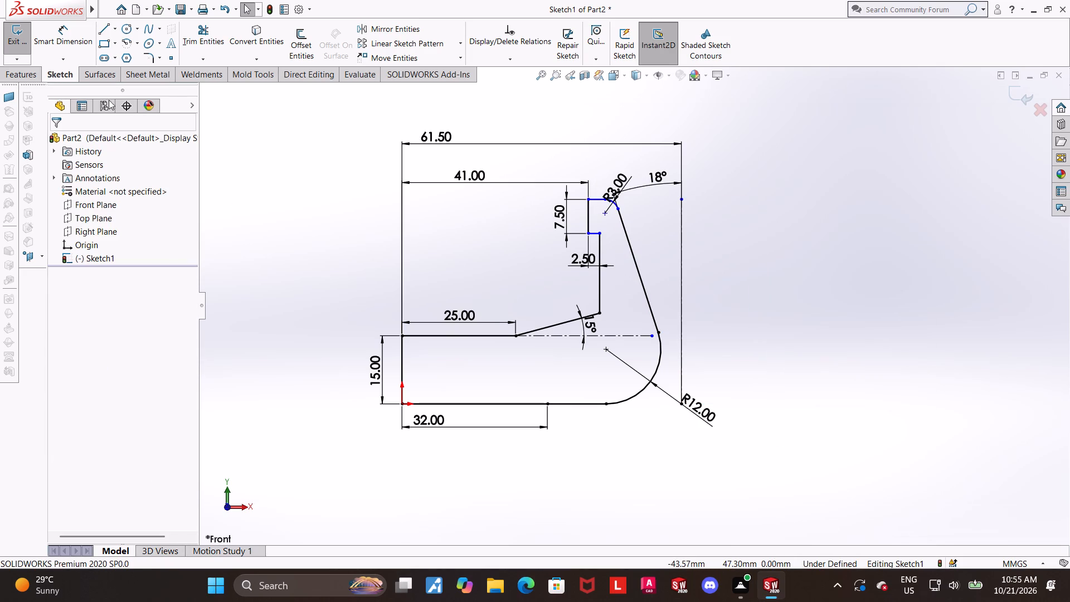
Add a 45 mm vertical dimension between the short top horizontal line and the bottom line, placed beyond the vertical centerline.
left_click(67, 40)
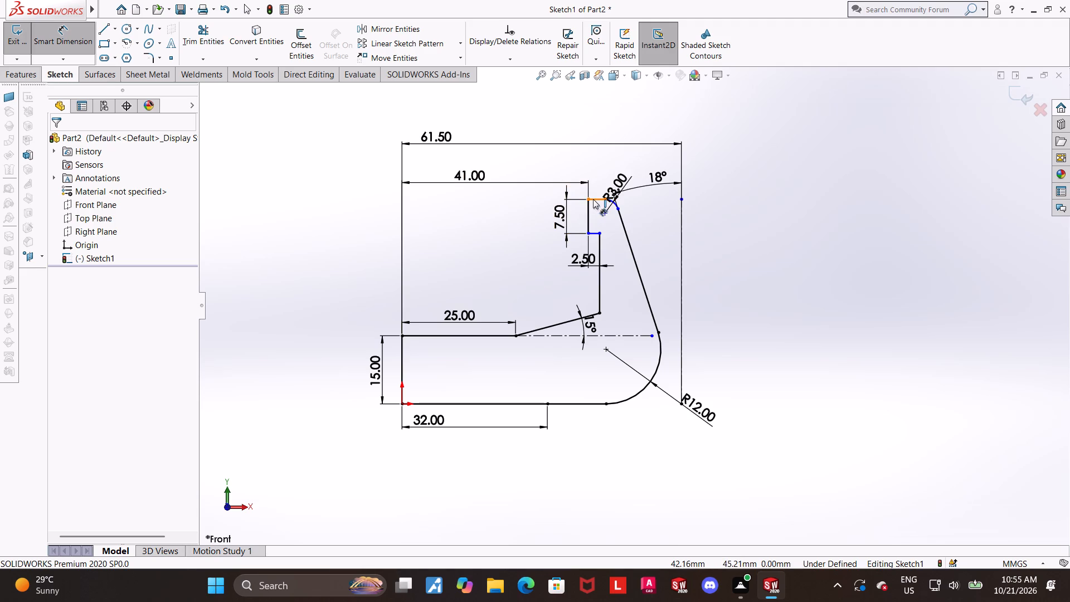
scroll(611, 219, "down", 5)
left_click(576, 181)
scroll(578, 187, "up", 5)
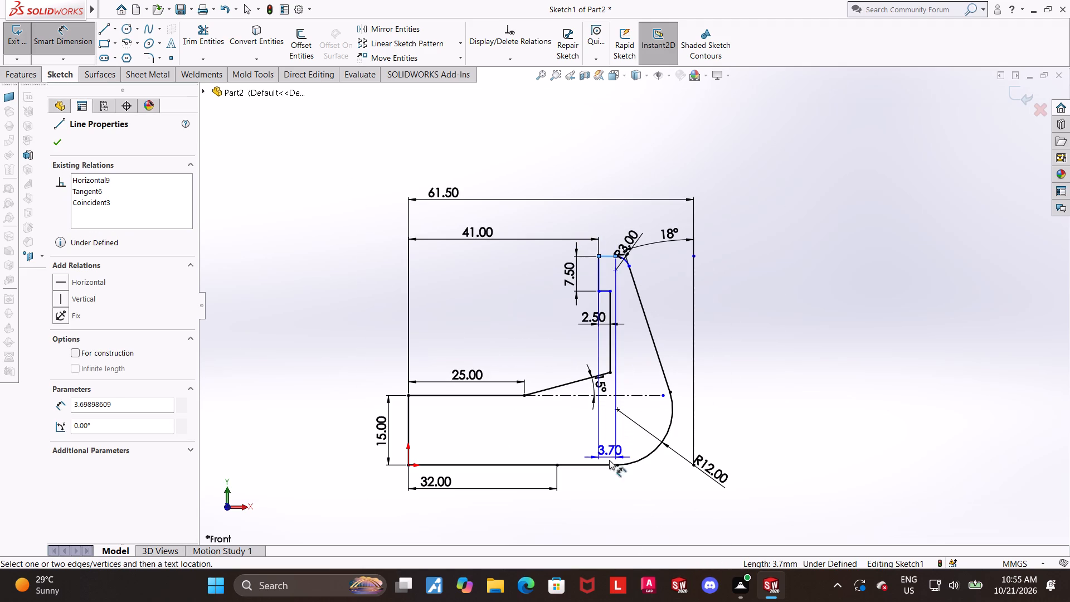
left_click(609, 465)
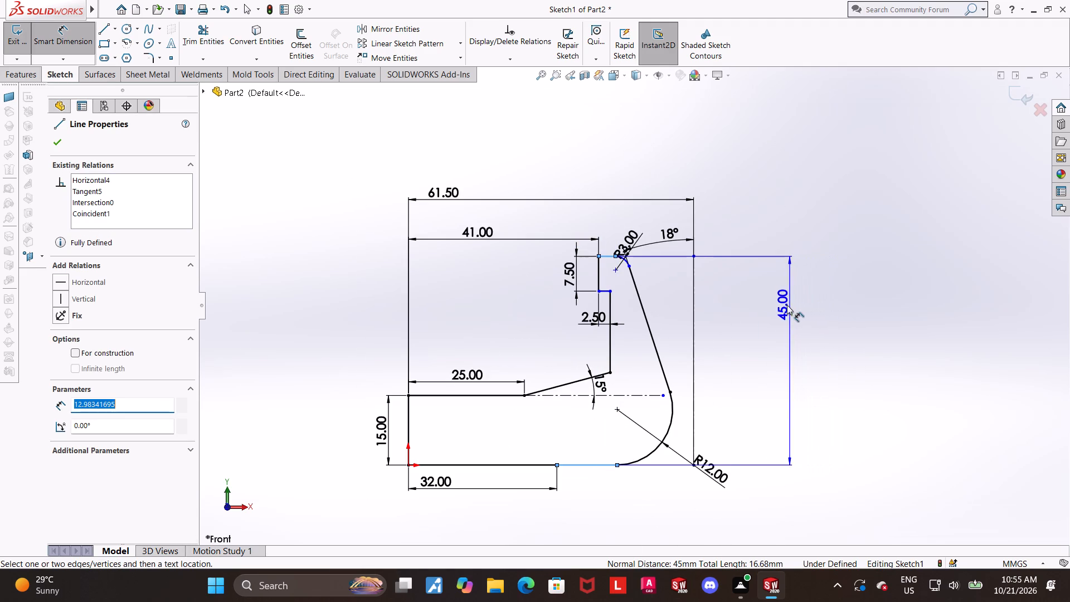
left_click(728, 284)
left_click(678, 270)
key("Escape")
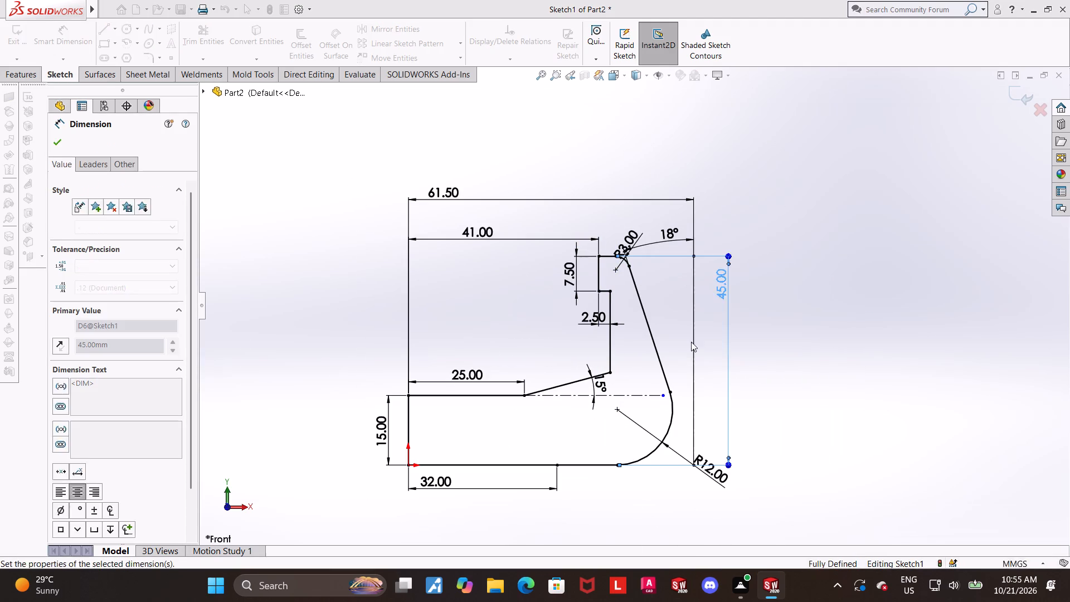
Reposition the R12, 15° and 18° dimensions so they sit clear of the profile and of the other dimensions.
left_click_drag(702, 463, 655, 488)
key("Escape")
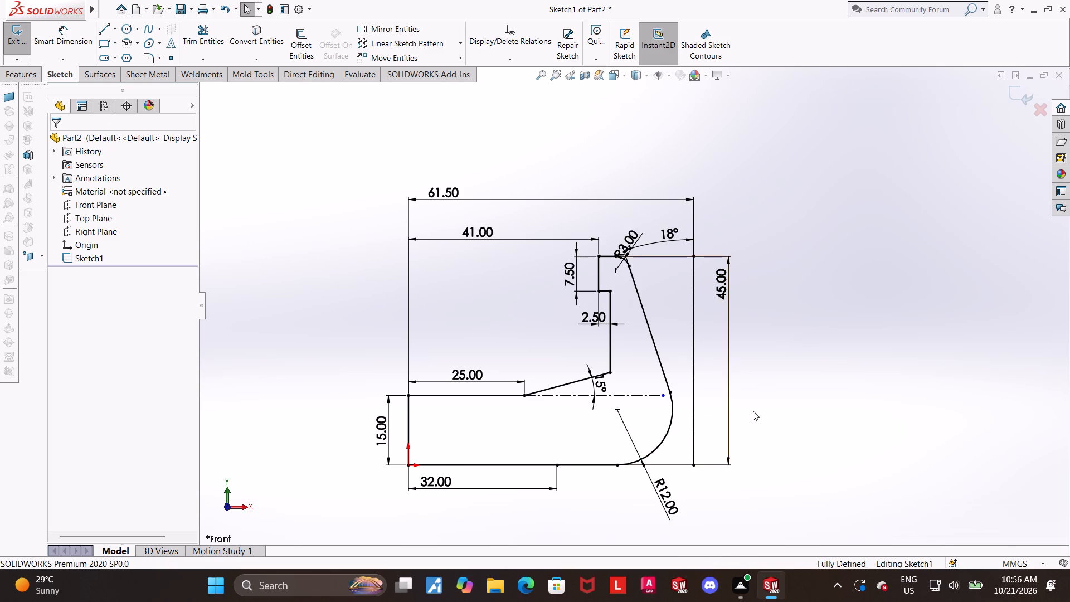
scroll(753, 411, "up", 1)
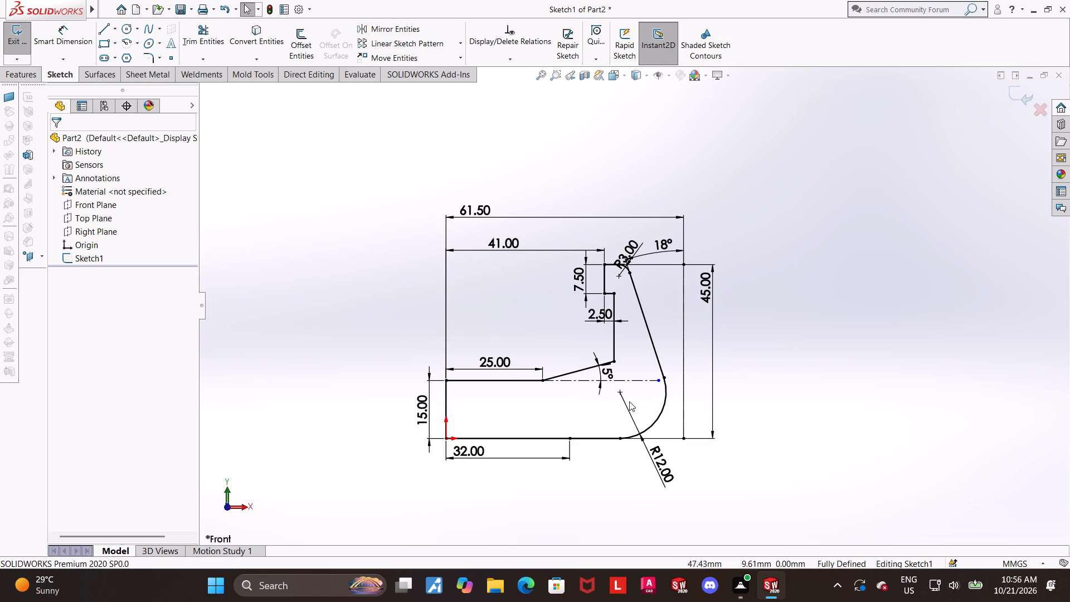
scroll(605, 397, "down", 3)
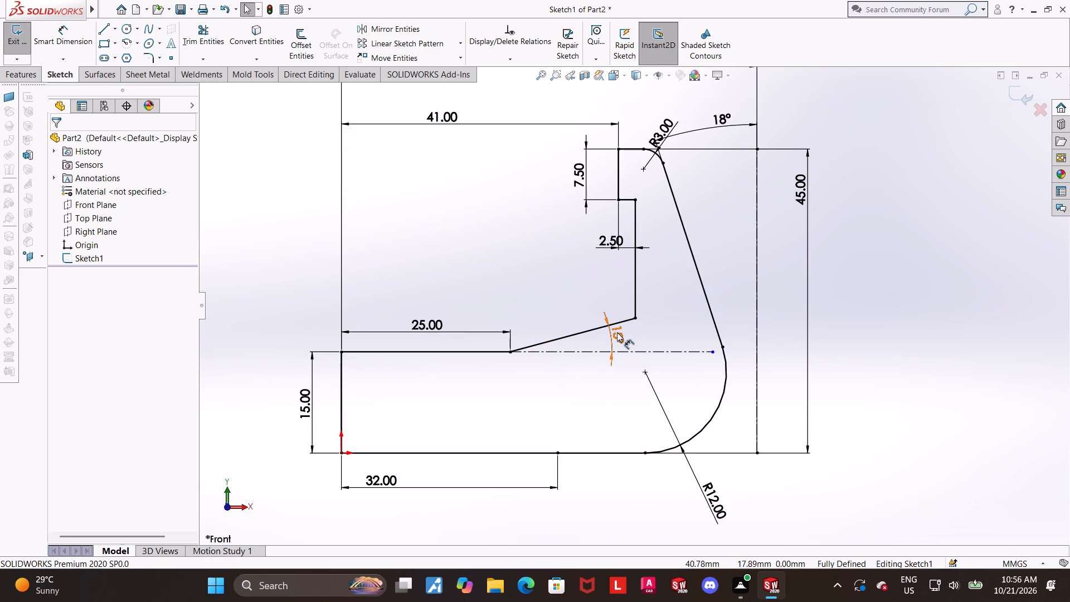
left_click_drag(617, 332, 670, 326)
key("Escape")
scroll(887, 414, "up", 2)
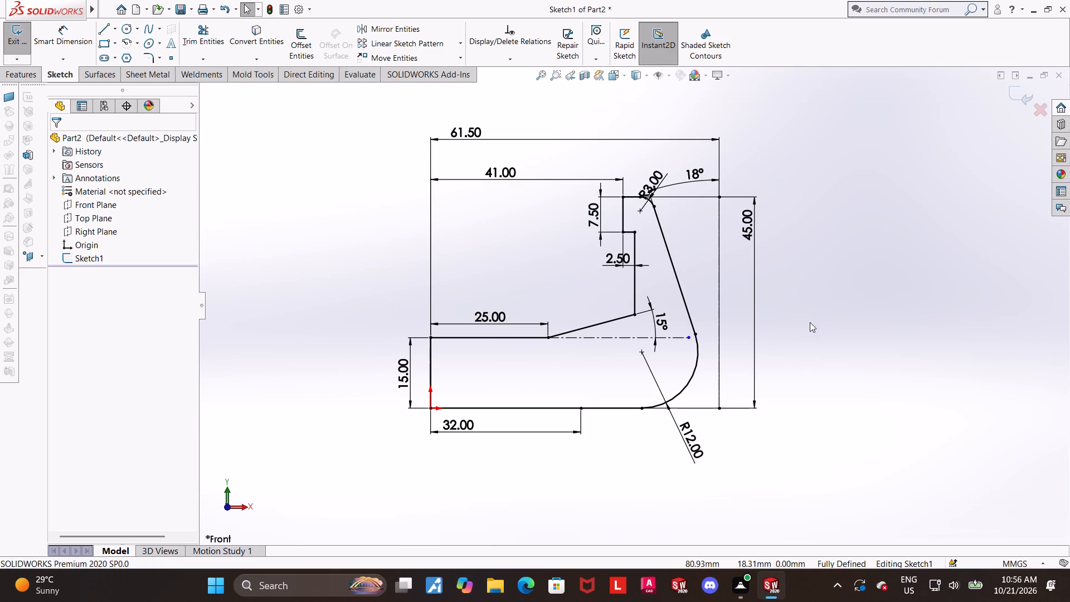
left_click_drag(699, 175, 698, 216)
key("Escape")
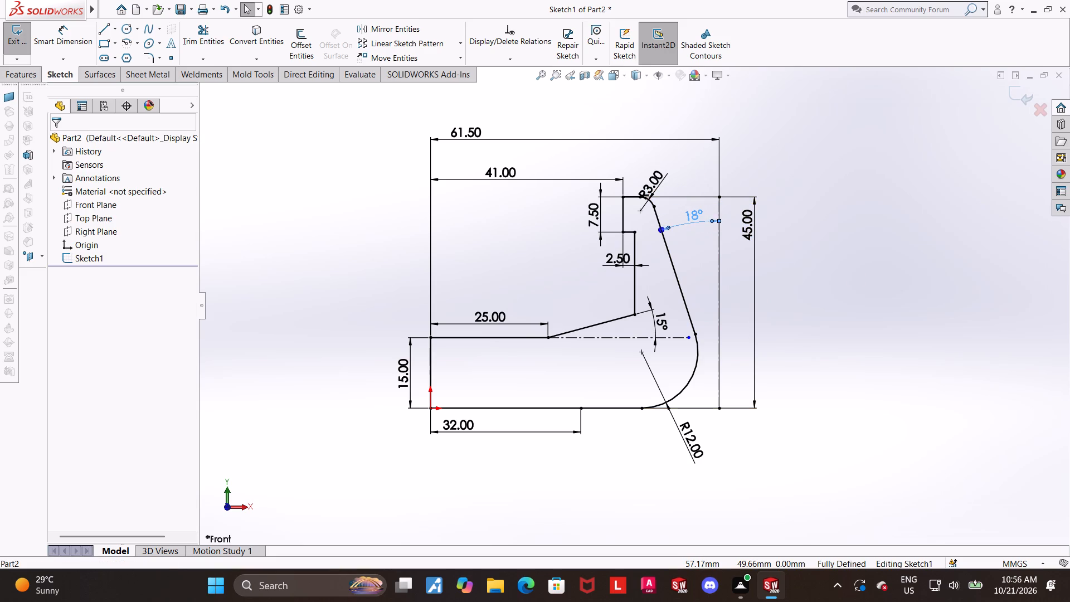
Move the 32.00 dimension slightly farther below the bottom line, with its text nearer the middle of the dimension line.
scroll(839, 265, "up", 1)
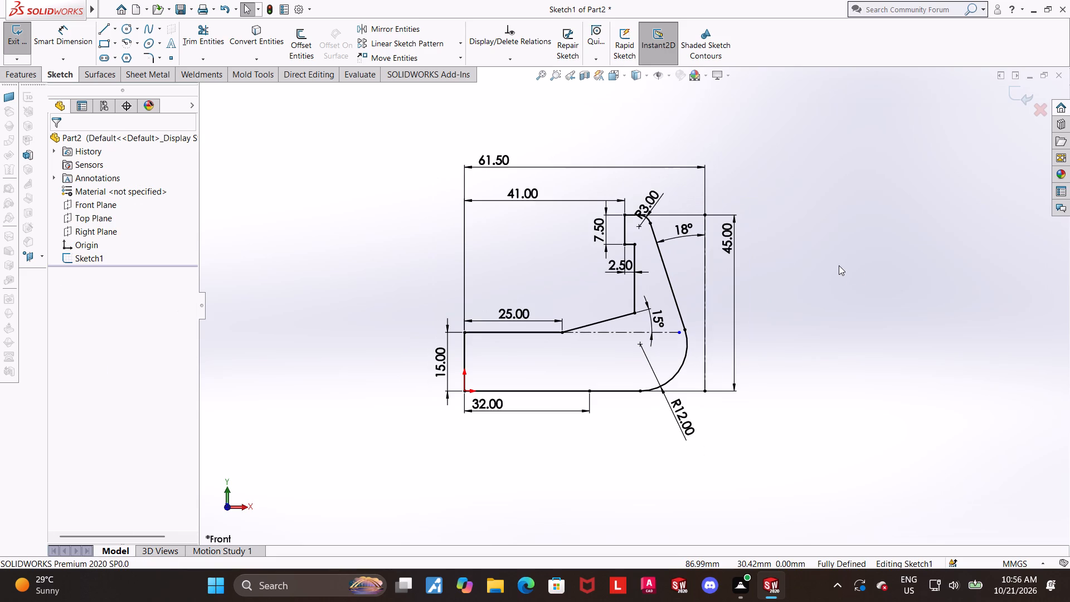
scroll(694, 270, "down", 1)
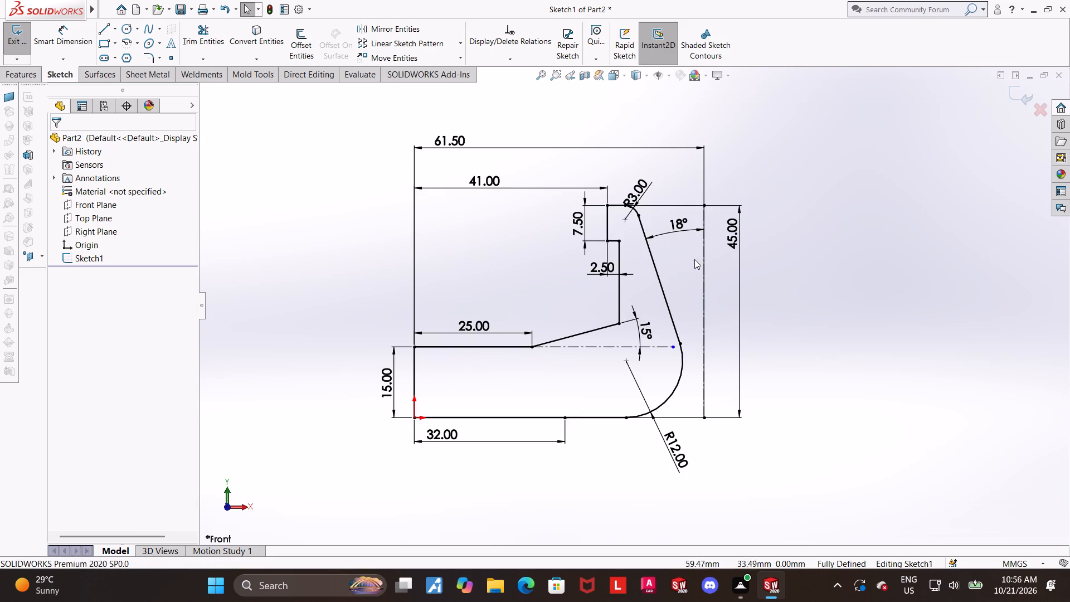
scroll(696, 255, "up", 1)
scroll(646, 222, "down", 3)
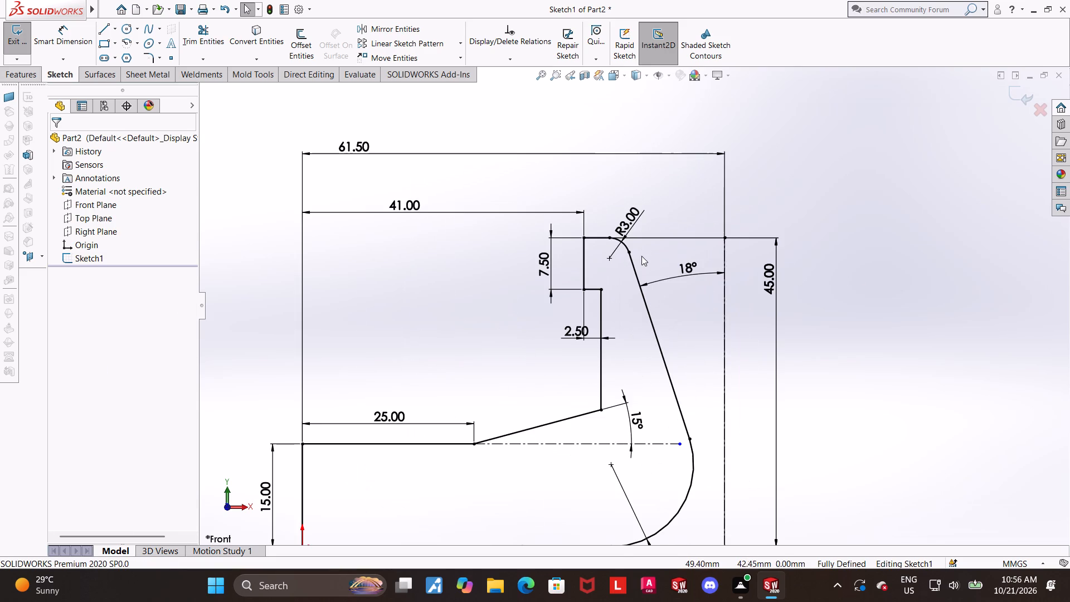
scroll(640, 266, "up", 3)
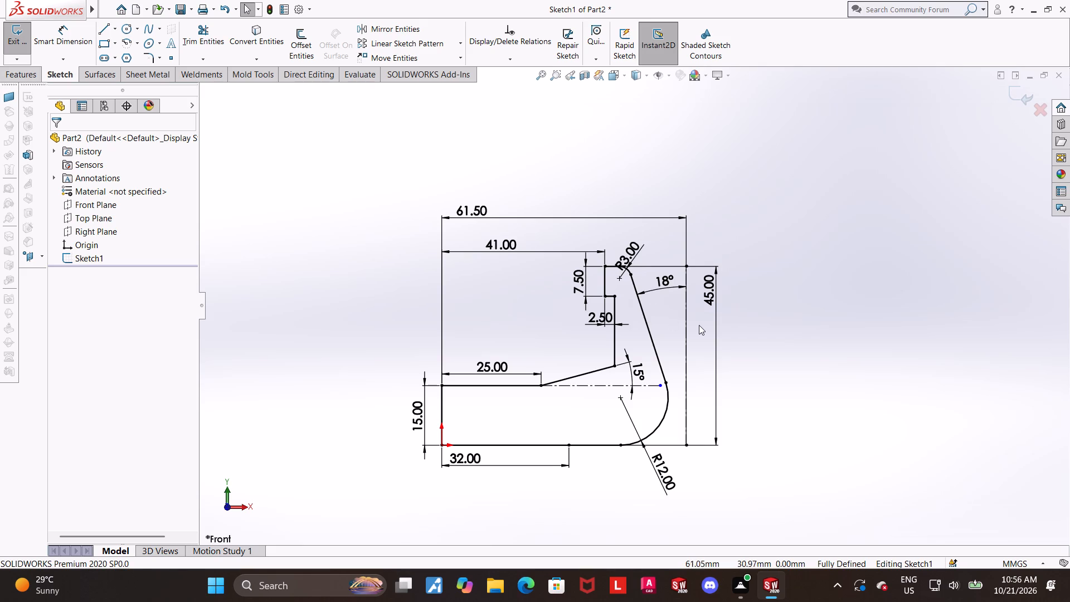
scroll(699, 326, "down", 1)
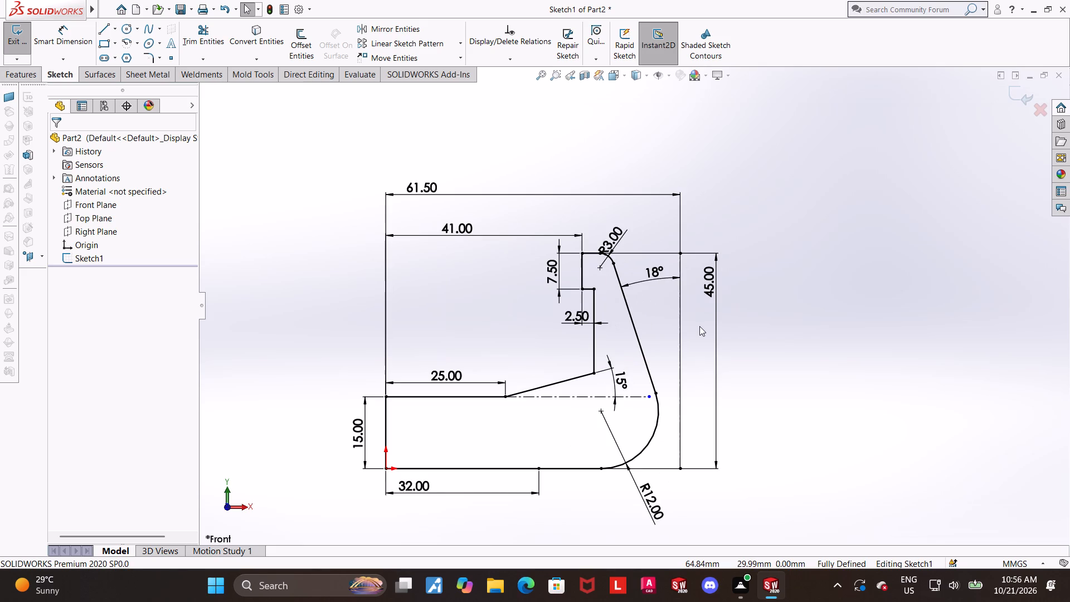
scroll(699, 326, "up", 1)
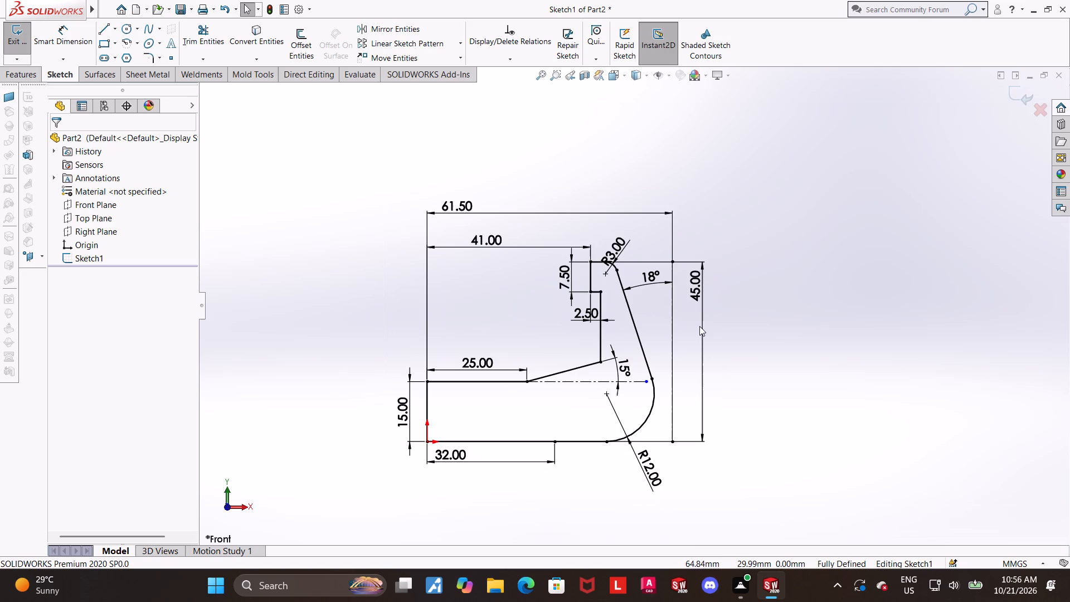
scroll(595, 374, "down", 1)
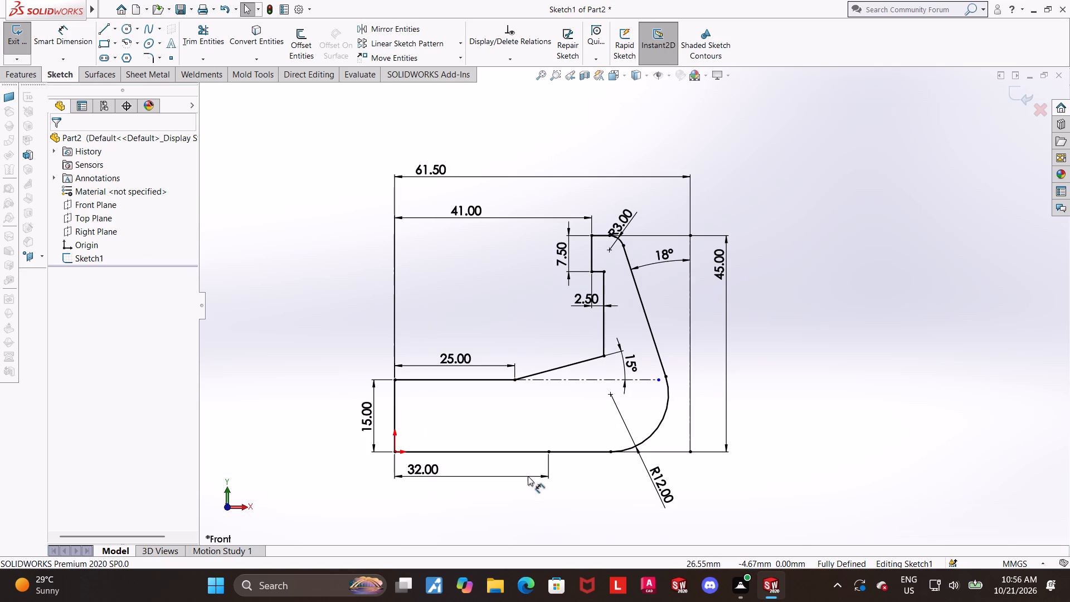
left_click_drag(421, 468, 459, 473)
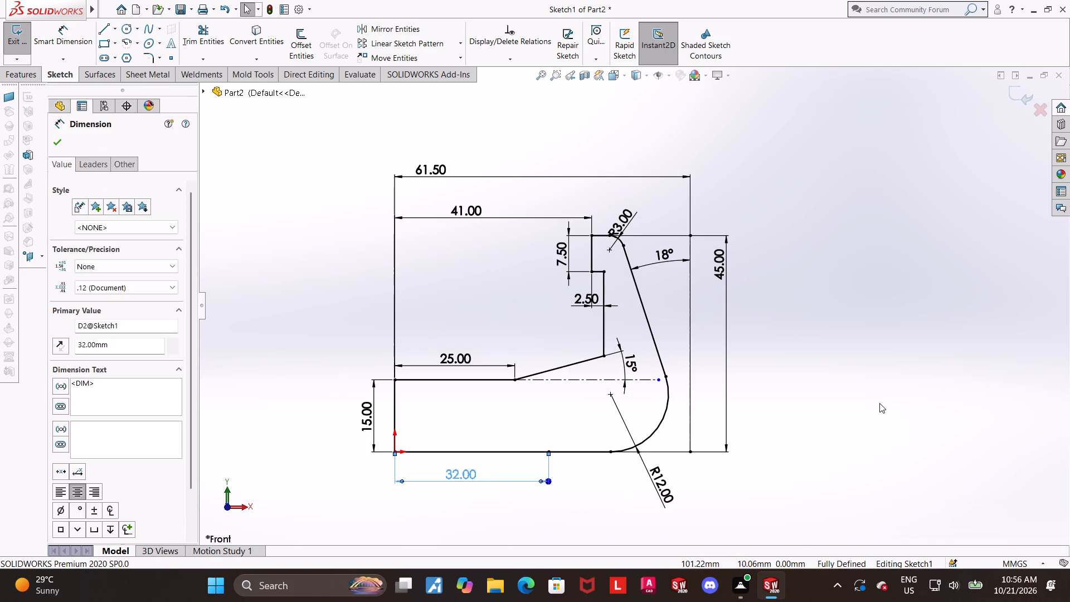
left_click(879, 403)
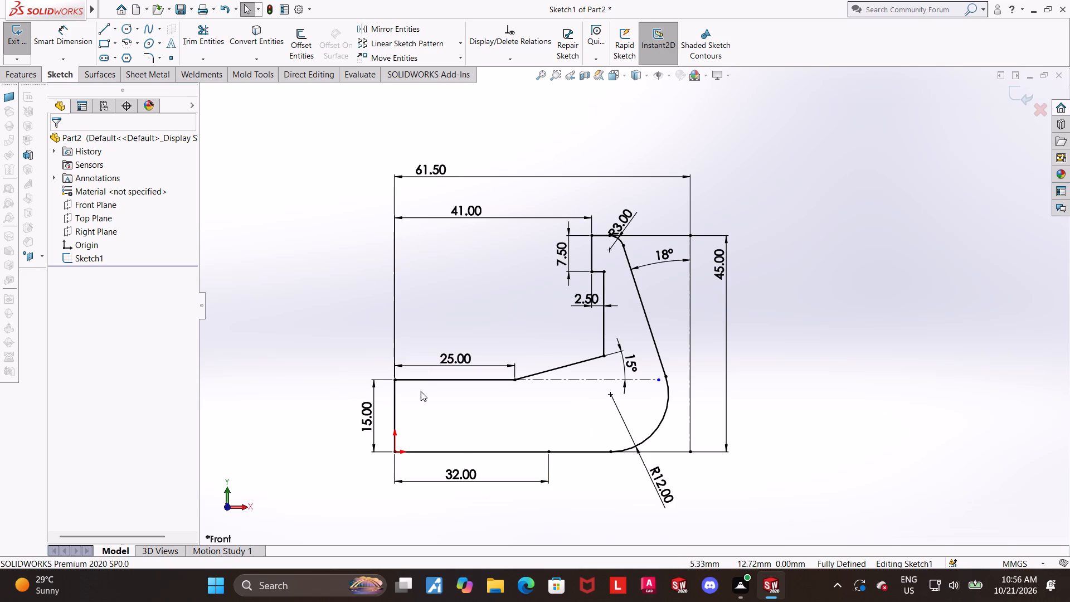
Delete the 61.50 mm overall width dimension to the vertical centerline.
scroll(624, 455, "up", 1)
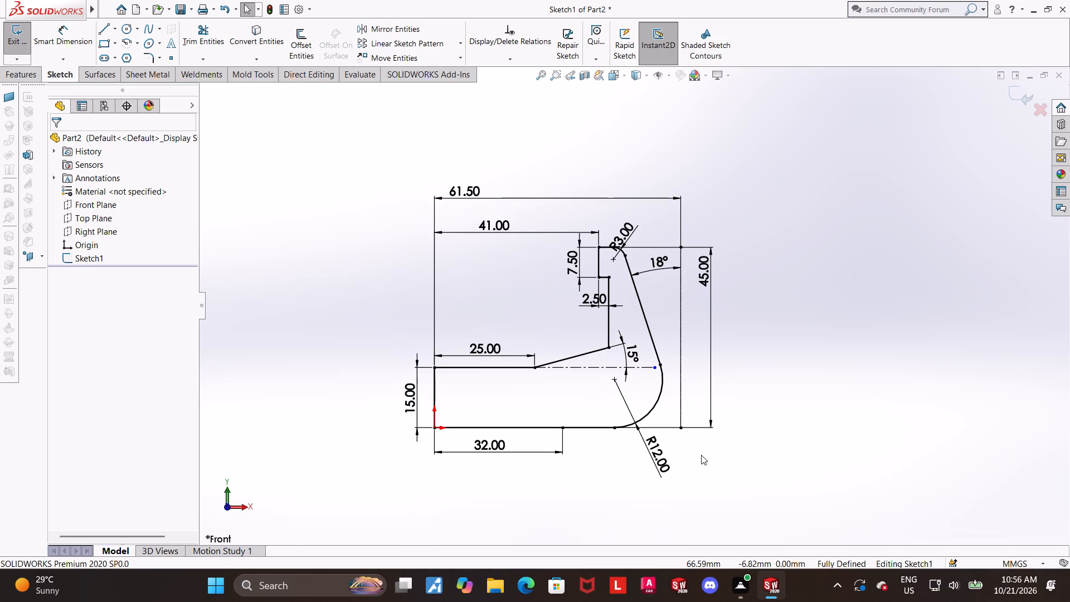
scroll(701, 455, "down", 1)
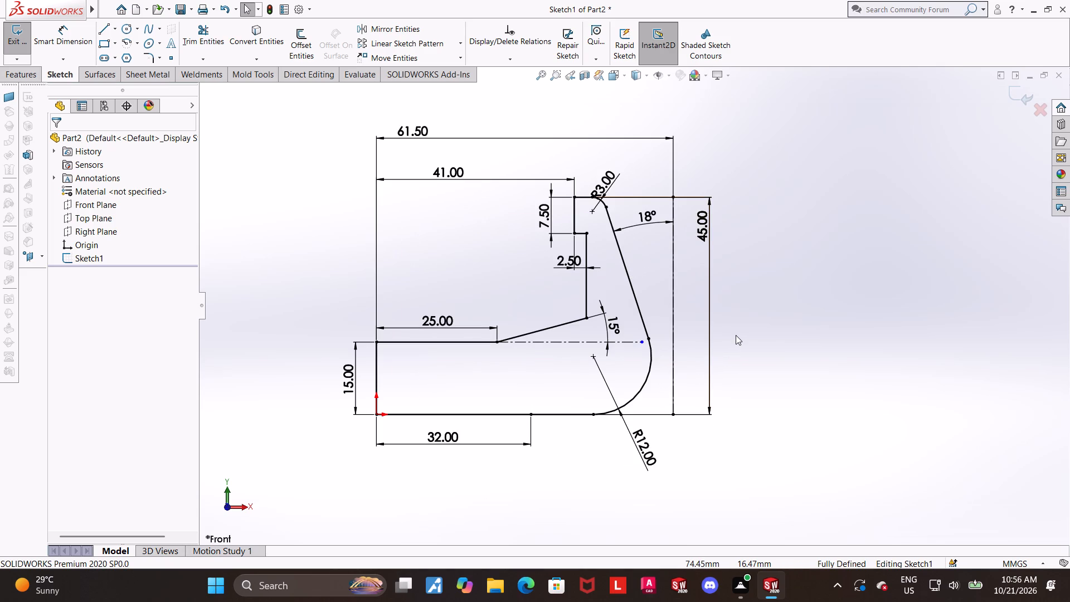
left_click(735, 335)
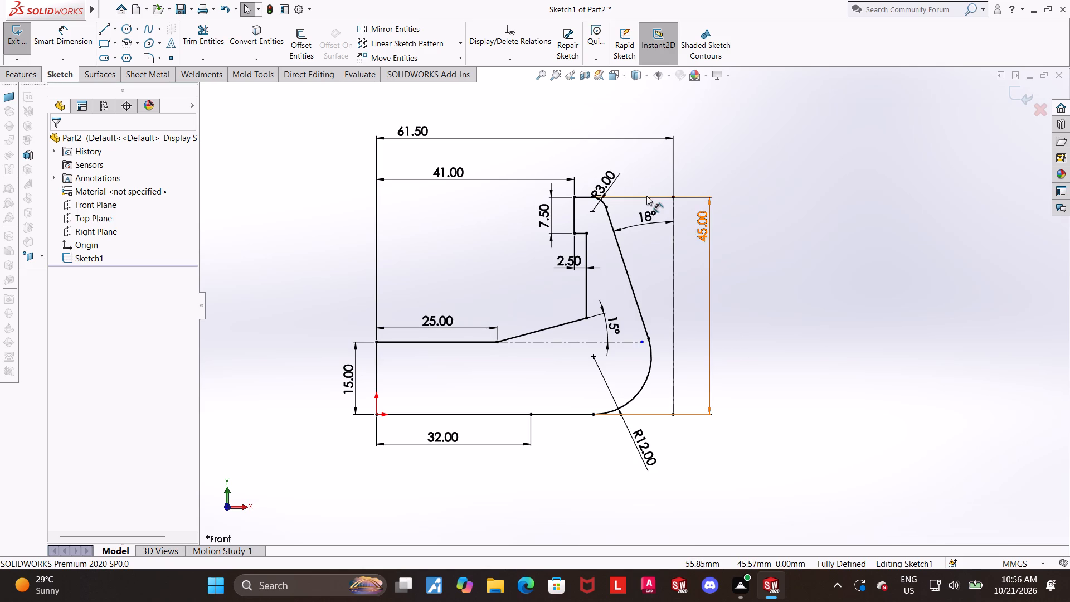
scroll(697, 204, "down", 4)
scroll(633, 222, "up", 4)
key("Escape")
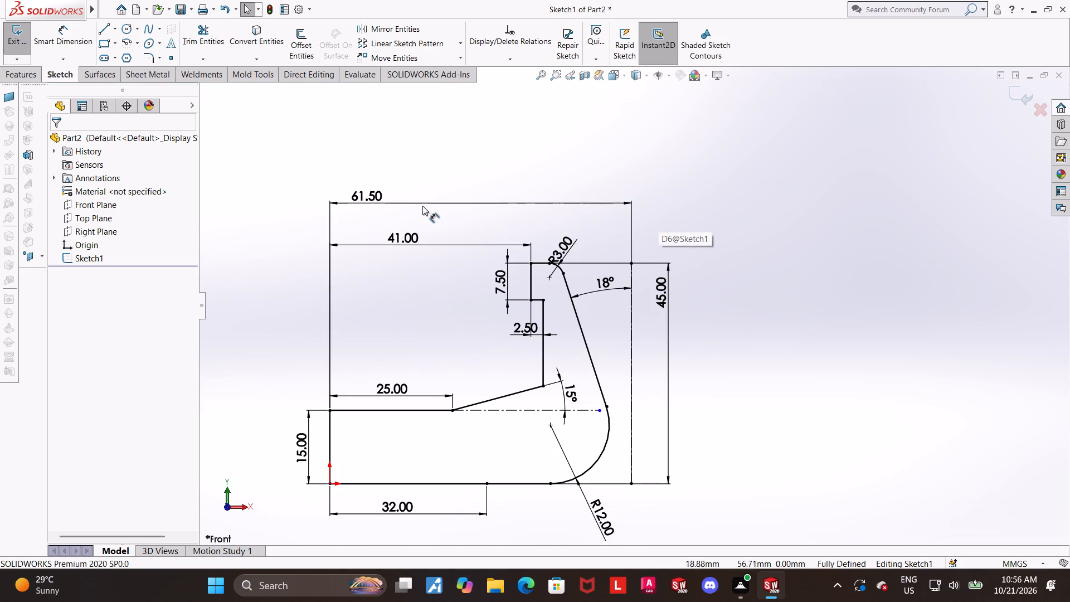
right_click(368, 198)
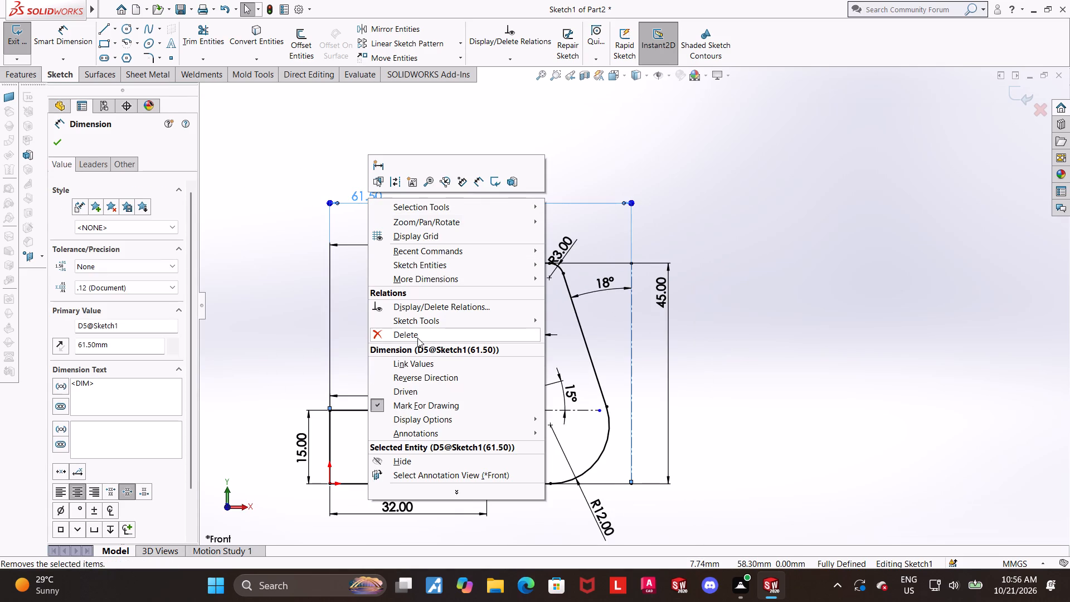
left_click(417, 338)
key("Escape")
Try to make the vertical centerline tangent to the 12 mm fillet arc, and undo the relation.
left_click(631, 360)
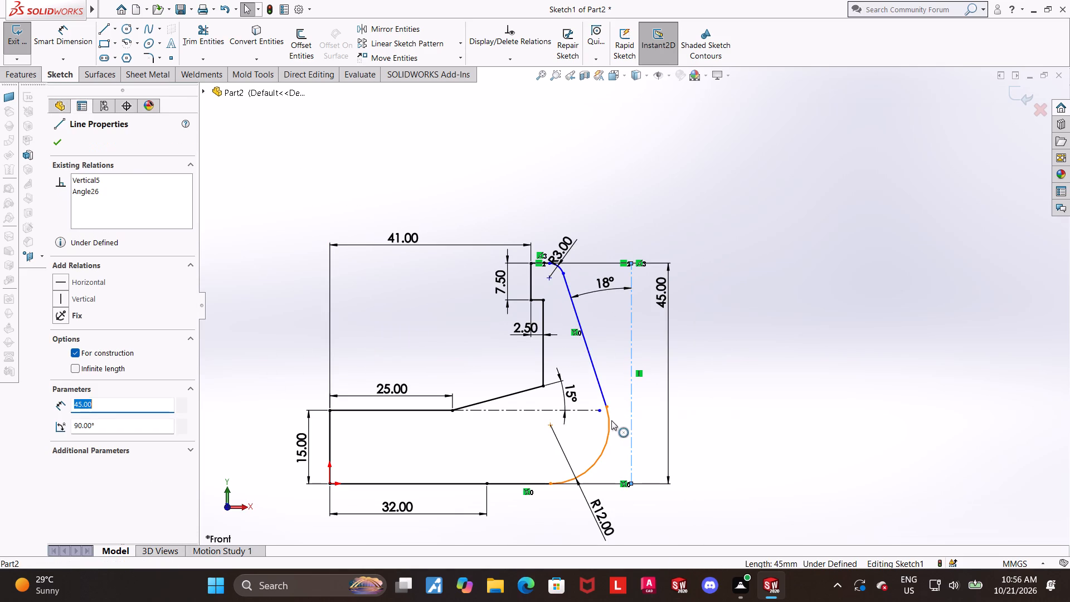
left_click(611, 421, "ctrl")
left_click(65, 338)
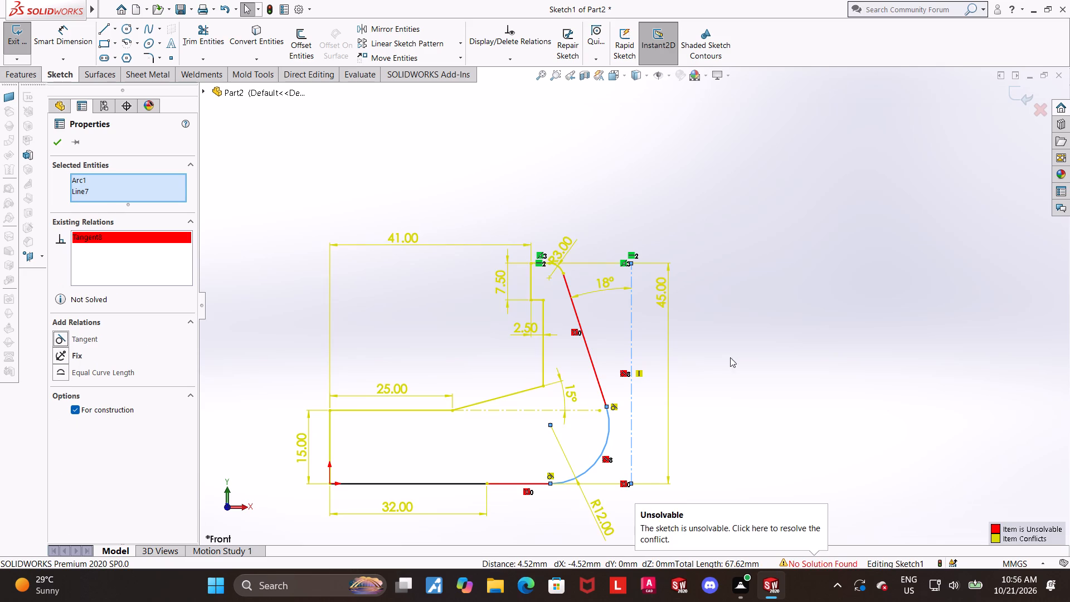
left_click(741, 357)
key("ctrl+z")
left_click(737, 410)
Move the 12 mm fillet arc outward along the bottom line, placing its centre at about X 50.5 mm.
scroll(704, 440, "up", 2)
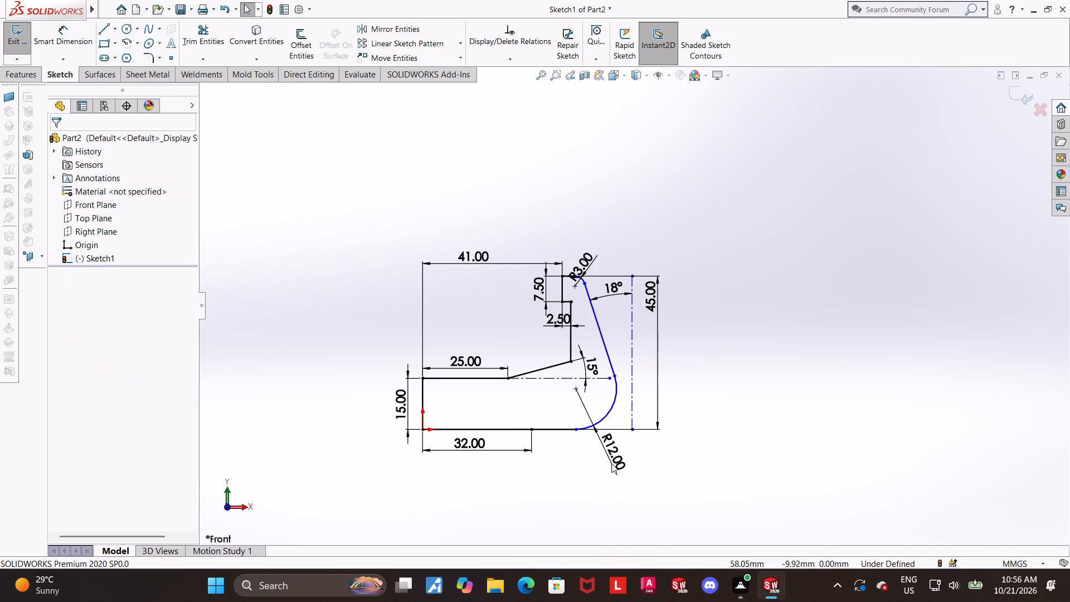
scroll(609, 463, "down", 3)
scroll(603, 365, "up", 5)
scroll(601, 271, "down", 3)
scroll(664, 322, "down", 3)
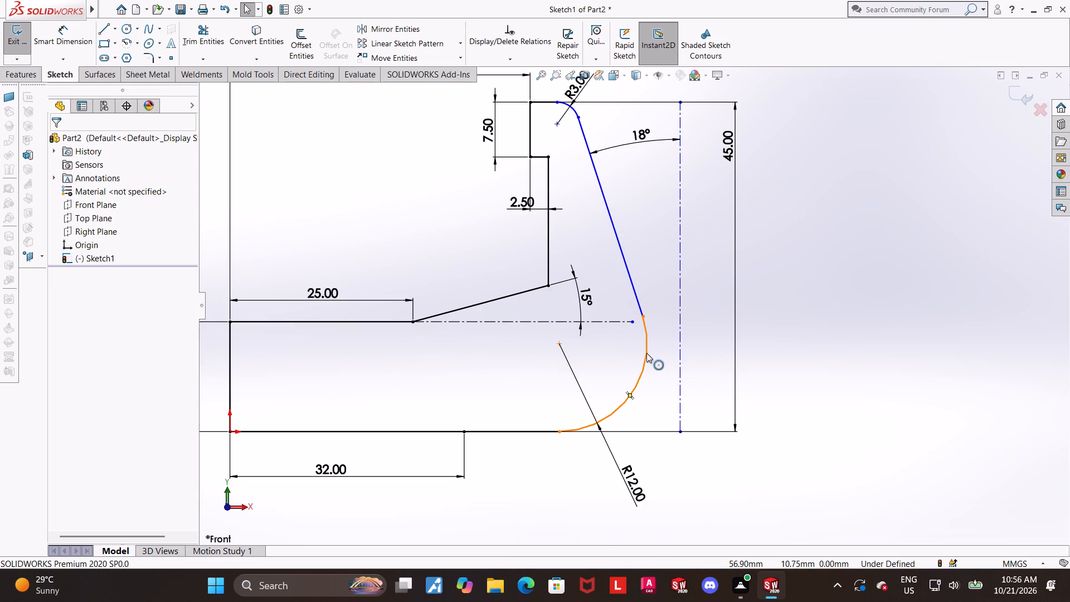
left_click_drag(647, 353, 668, 355)
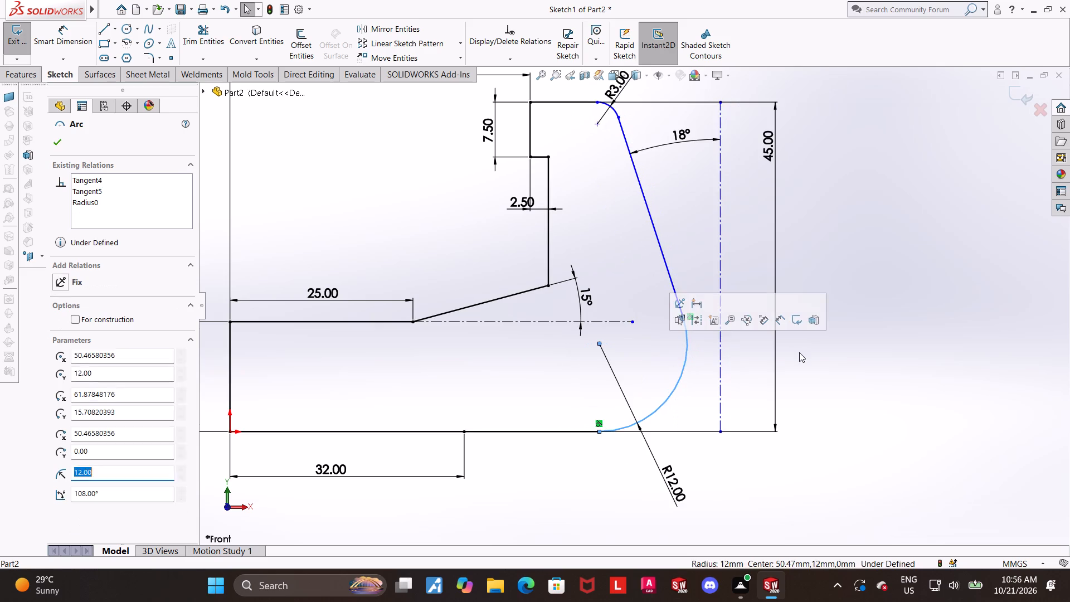
left_click(799, 352)
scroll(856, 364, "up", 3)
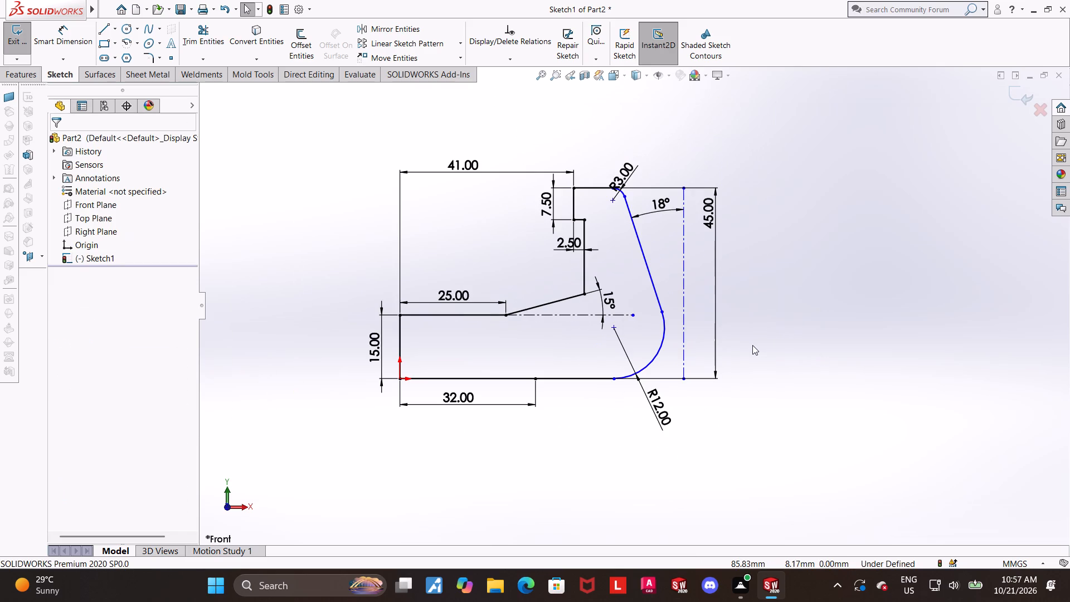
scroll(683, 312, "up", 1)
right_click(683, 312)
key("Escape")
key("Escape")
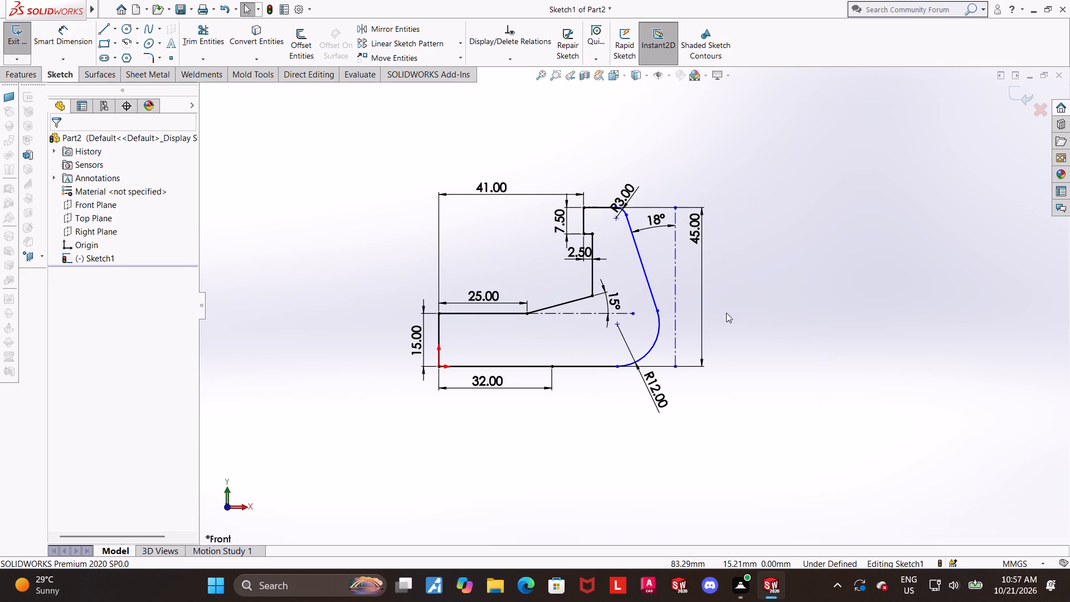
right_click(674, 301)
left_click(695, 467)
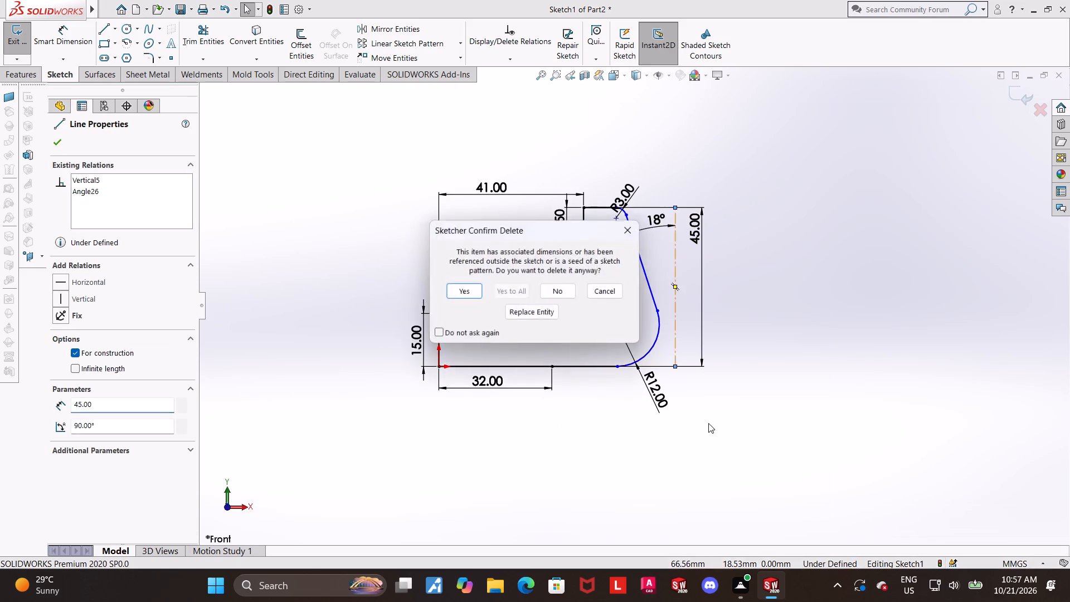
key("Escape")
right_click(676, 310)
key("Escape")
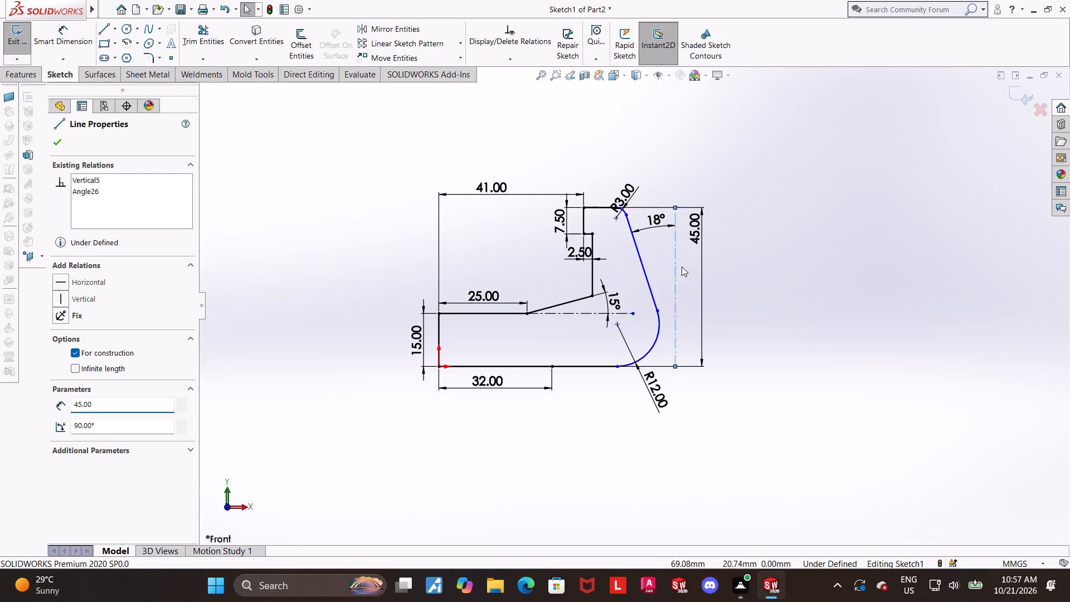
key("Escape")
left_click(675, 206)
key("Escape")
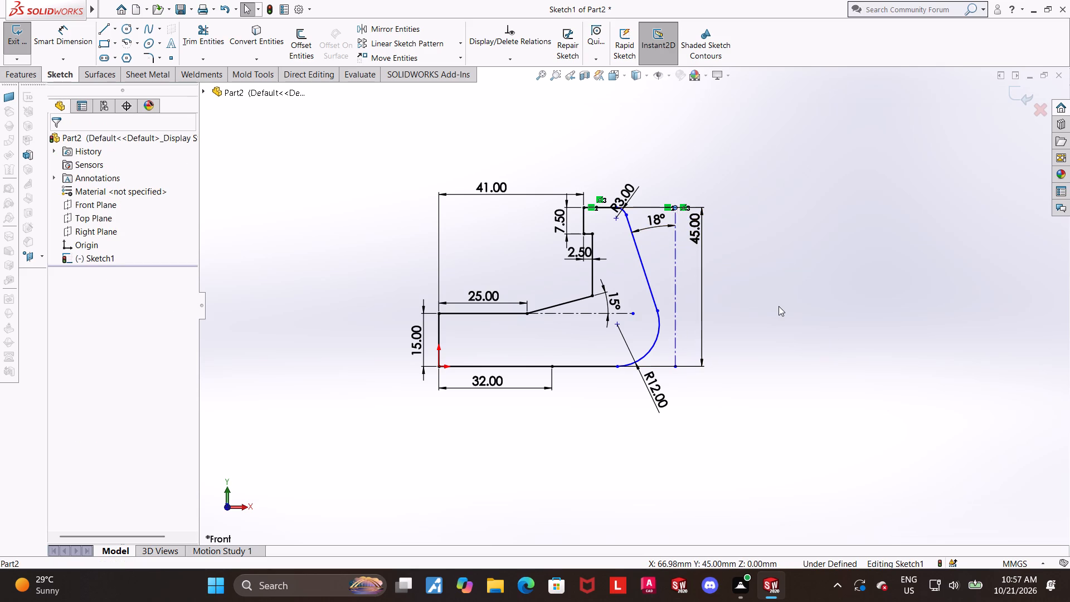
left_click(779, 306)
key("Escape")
Trim away the 12 mm fillet arc between the bottom line and the inclined line.
scroll(693, 295, "down", 3)
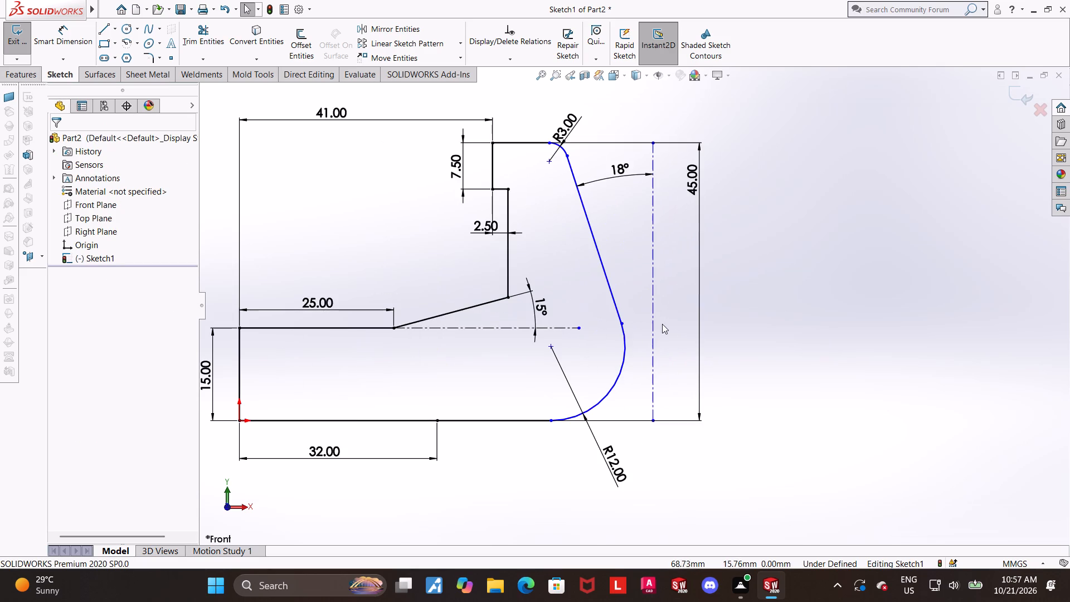
left_click(210, 46)
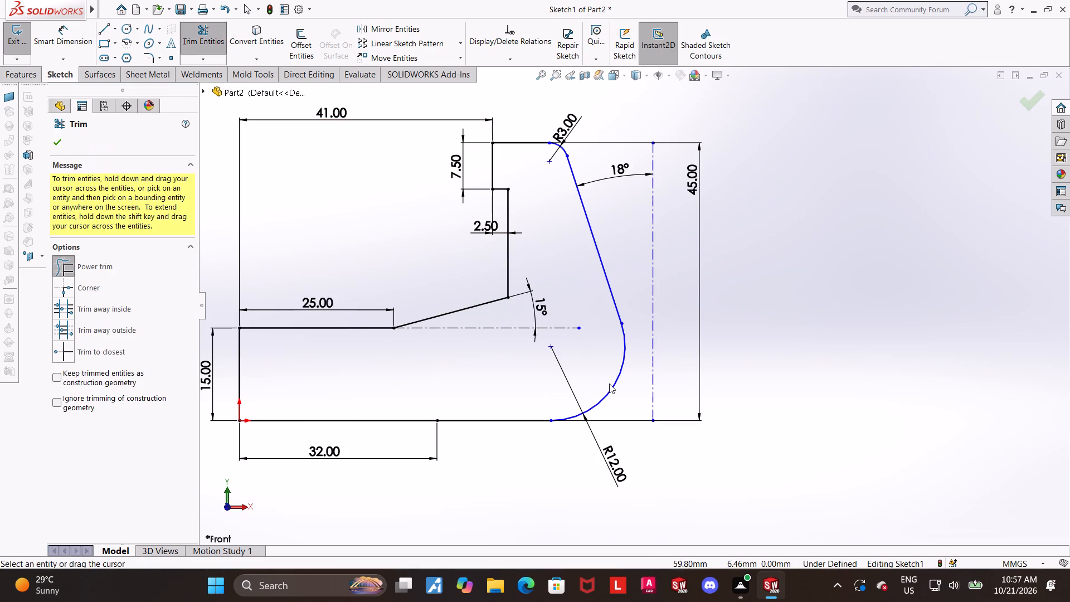
left_click_drag(626, 395, 582, 372)
key("Escape")
key("Escape")
key("Escape")
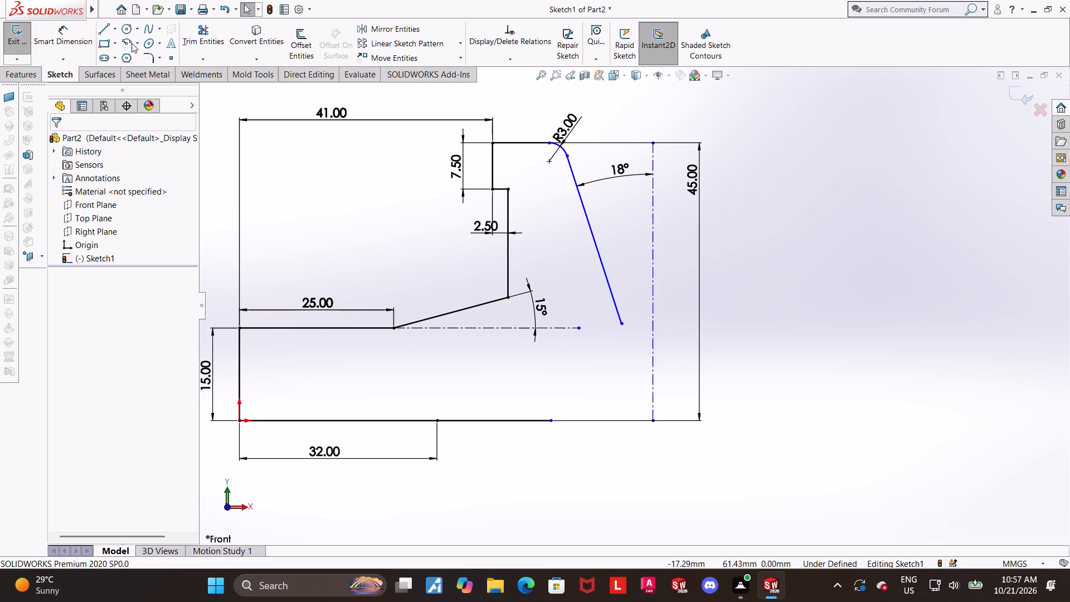
Draw a 3 Point Arc of about 10.3 mm radius from the bottom line's open end to the inclined line's lower end, bulging outward.
left_click(136, 41)
left_click(138, 44)
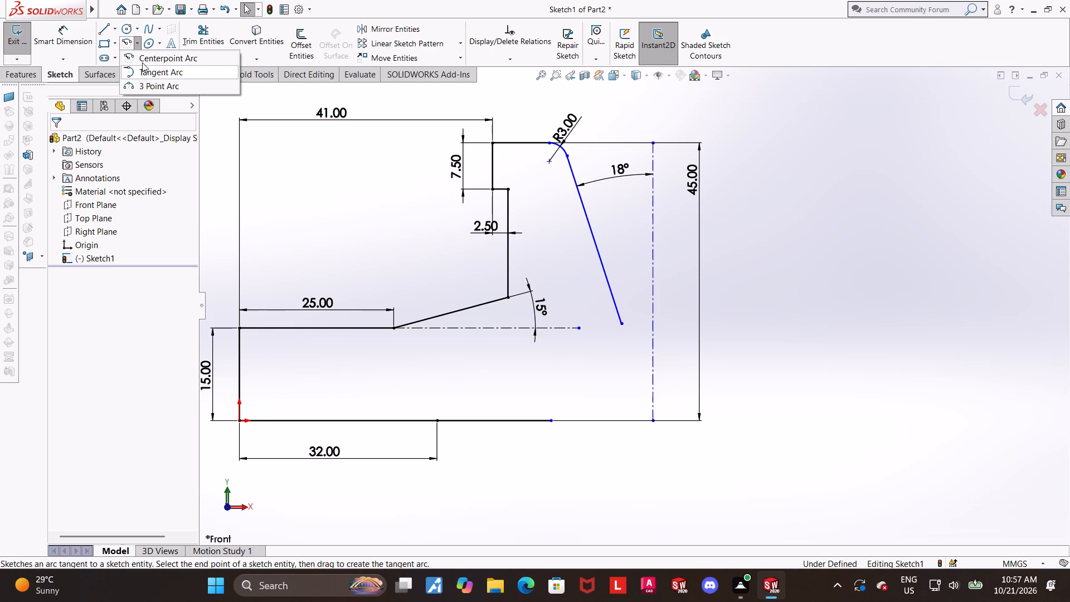
left_click(137, 47)
left_click(136, 45)
left_click(139, 83)
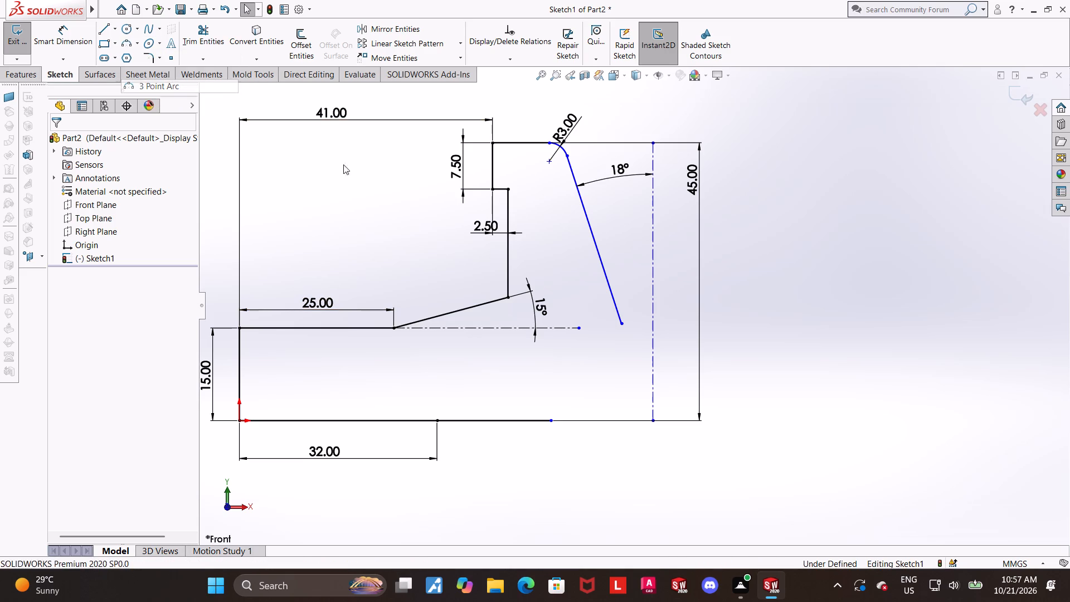
left_click(551, 420)
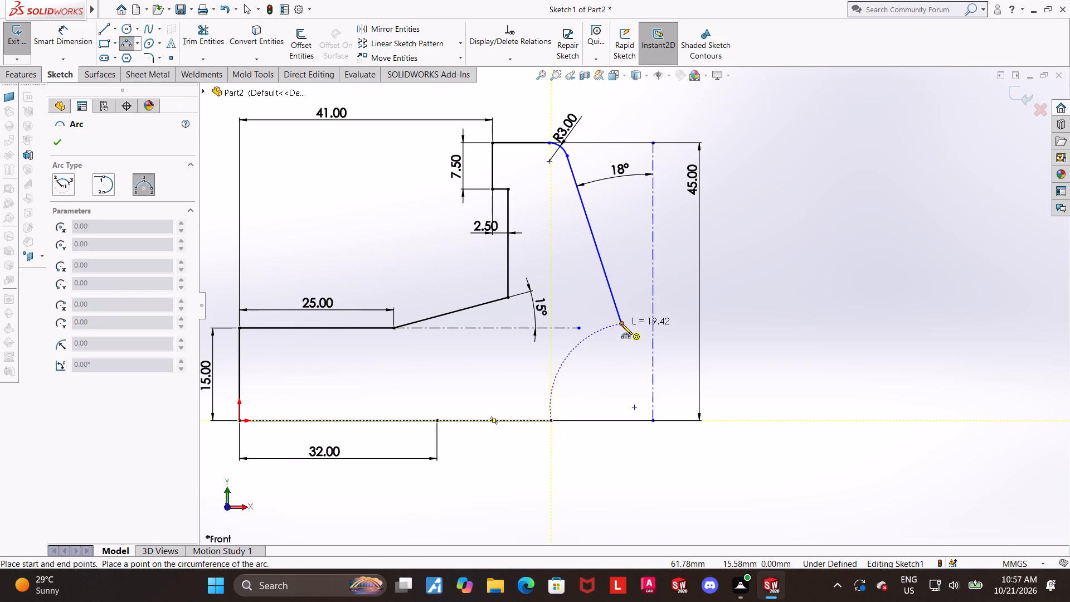
left_click(621, 324)
left_click(631, 373)
key("Escape")
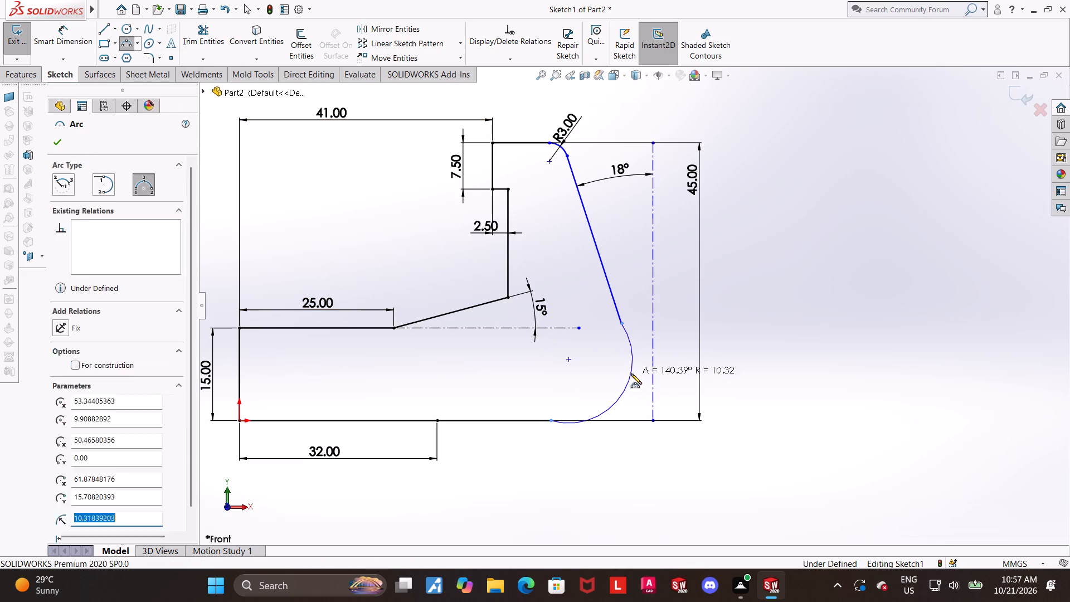
key("Escape")
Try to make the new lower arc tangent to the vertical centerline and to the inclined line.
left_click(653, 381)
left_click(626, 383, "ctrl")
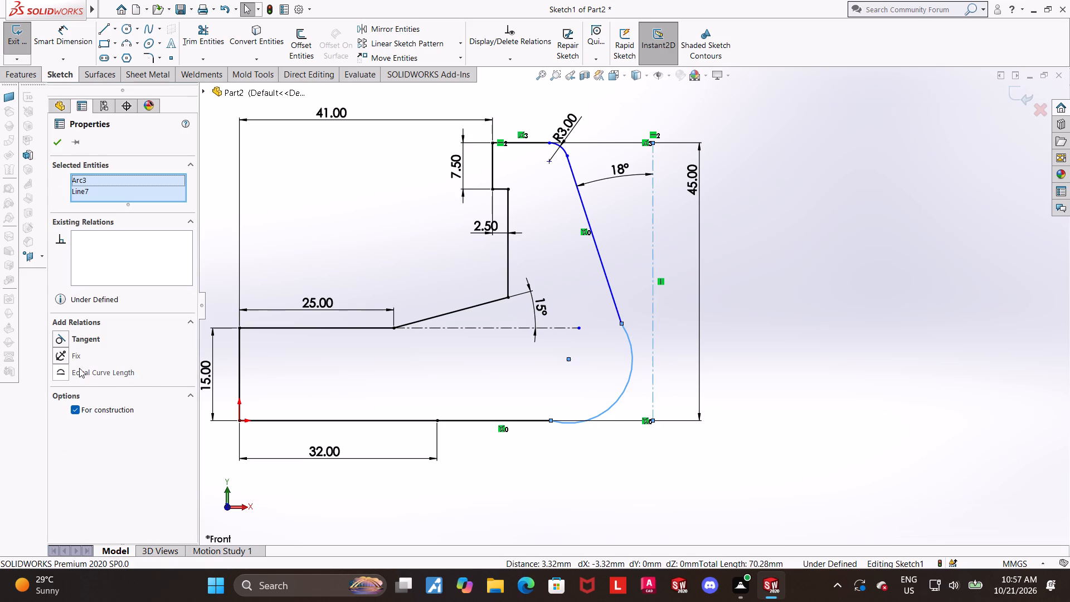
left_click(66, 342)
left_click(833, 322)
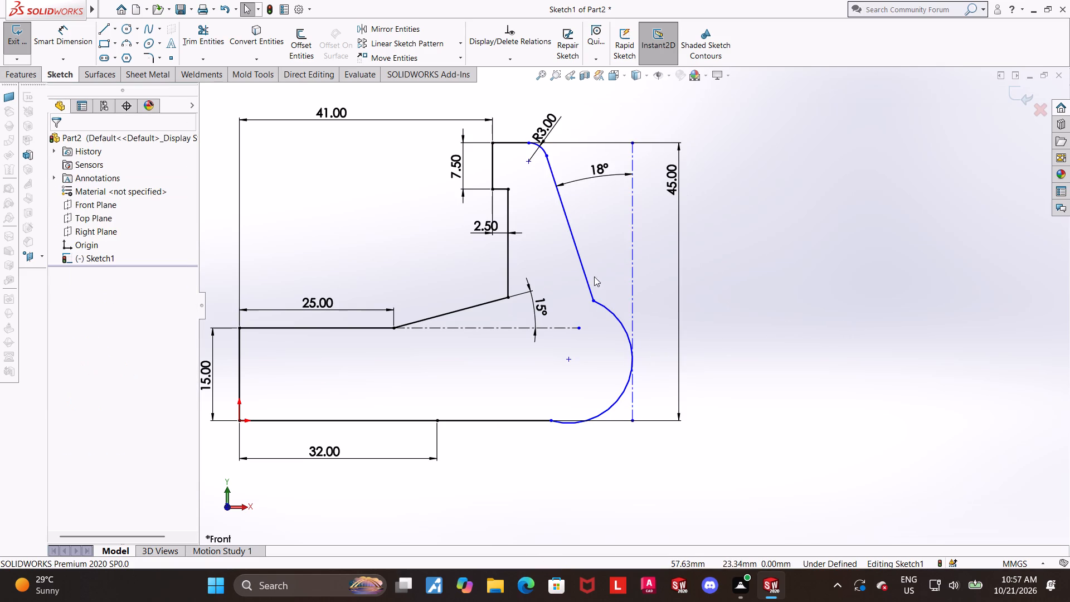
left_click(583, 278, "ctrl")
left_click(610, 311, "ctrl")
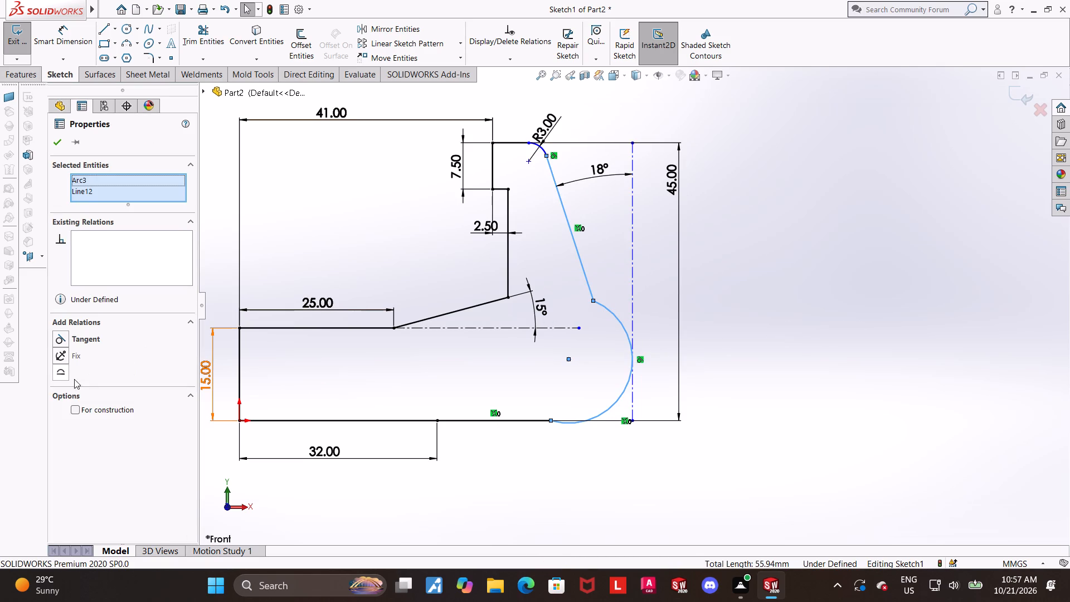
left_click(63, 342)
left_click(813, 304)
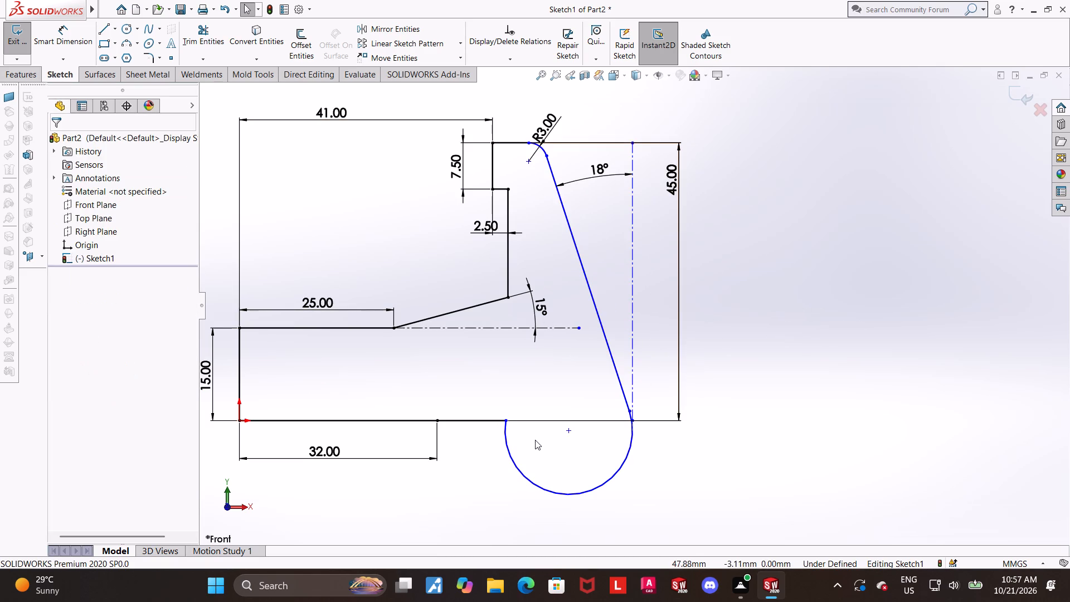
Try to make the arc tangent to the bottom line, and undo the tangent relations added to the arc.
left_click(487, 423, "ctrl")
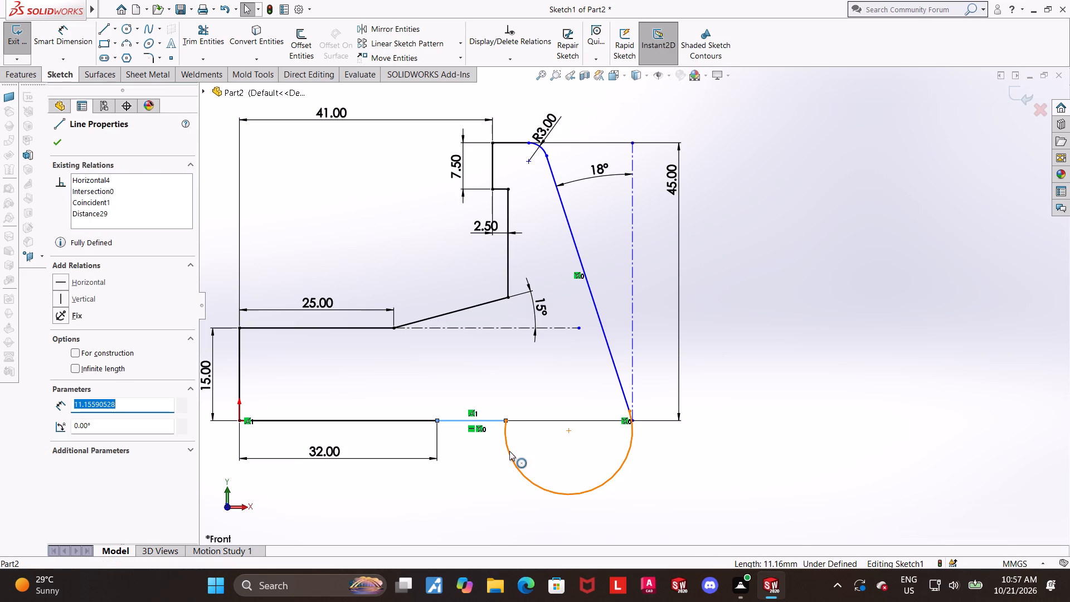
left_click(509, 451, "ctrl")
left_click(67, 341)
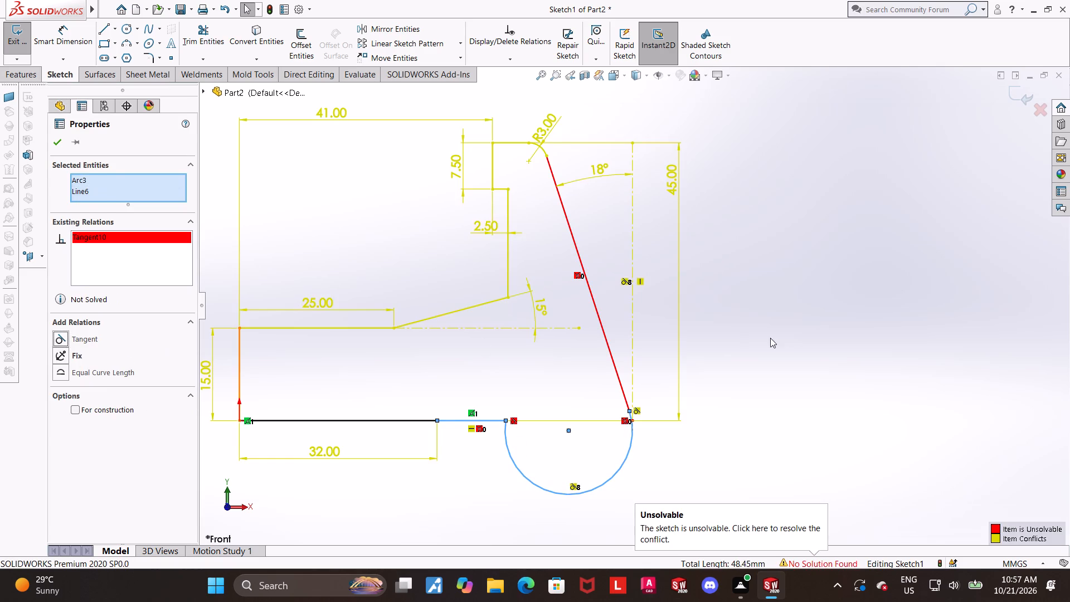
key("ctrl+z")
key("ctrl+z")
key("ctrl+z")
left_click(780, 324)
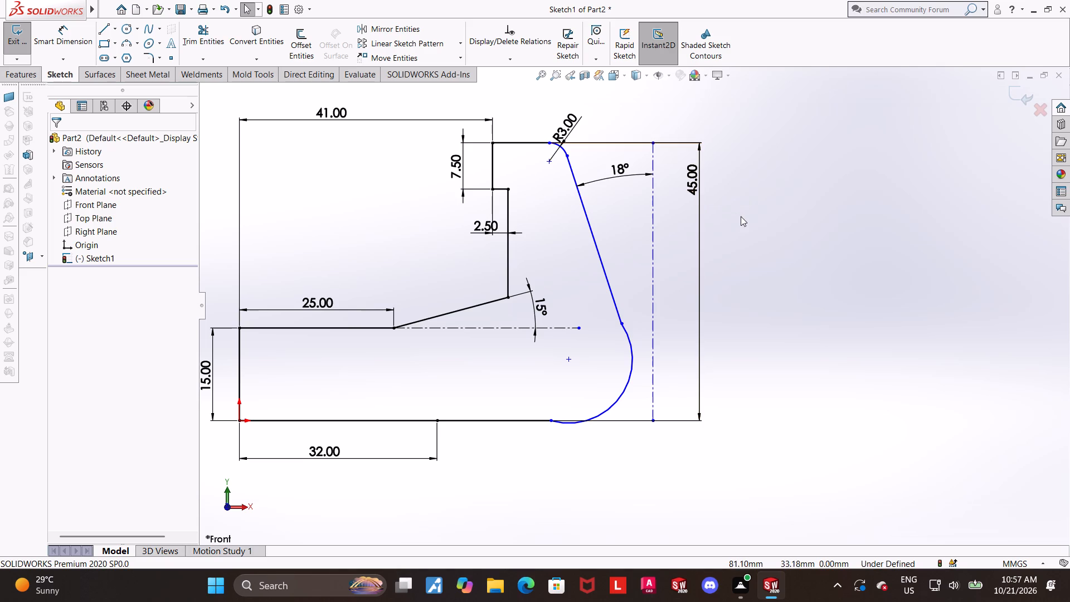
Trim away the 18° inclined line between the R3 fillet and the lower arc.
scroll(671, 289, "up", 2)
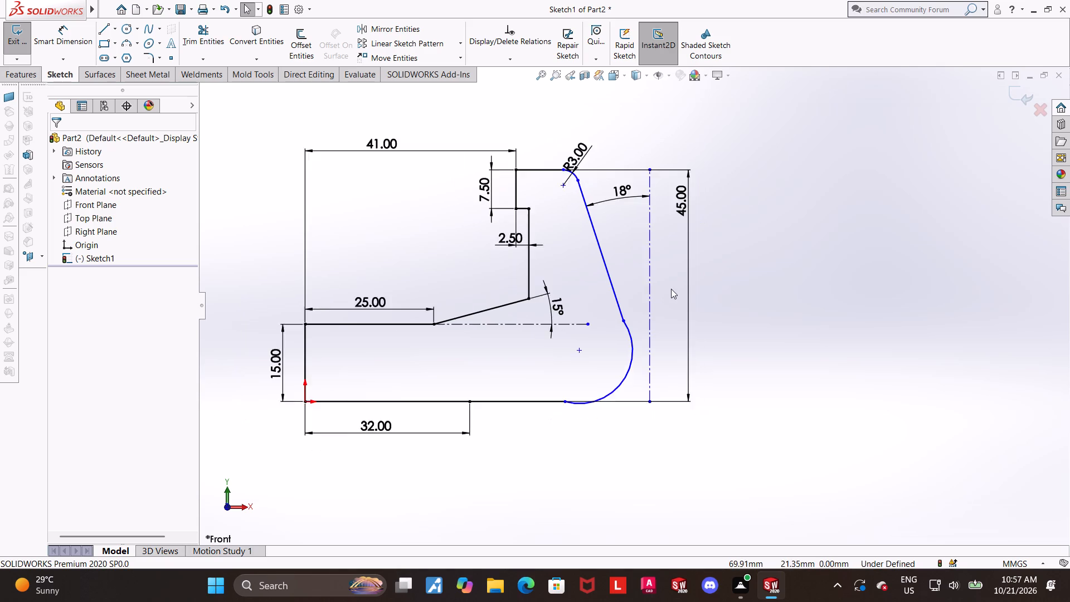
left_click(689, 281)
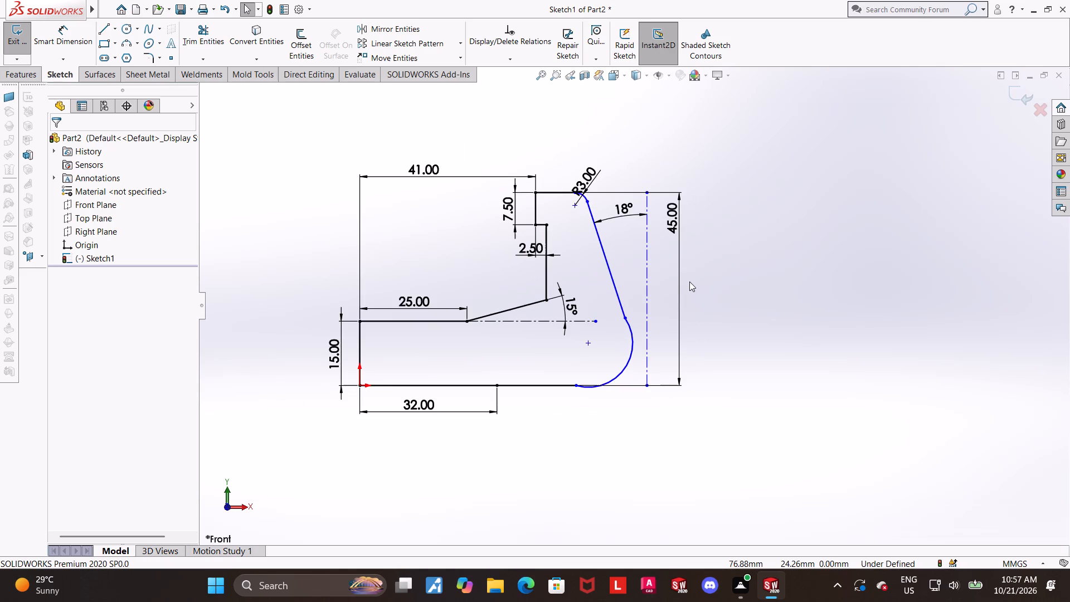
scroll(609, 274, "down", 2)
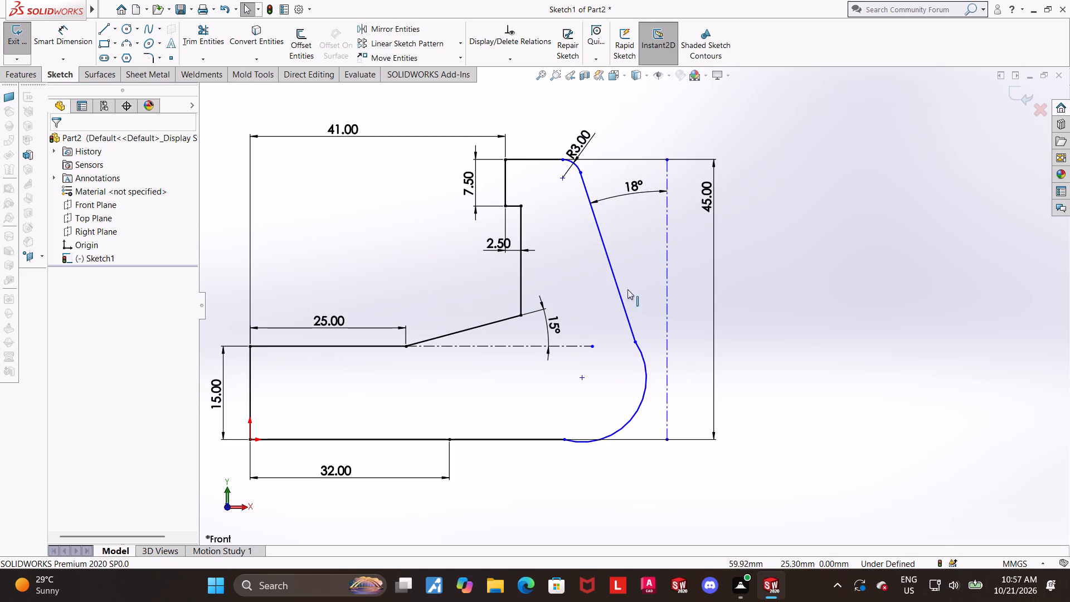
left_click(727, 328)
scroll(658, 251, "down", 1)
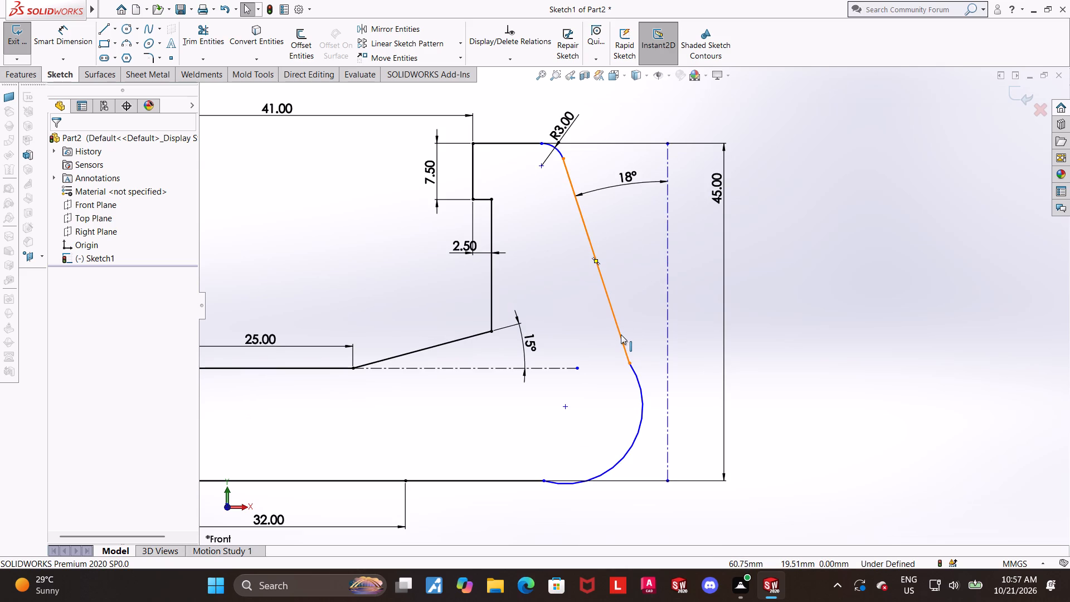
left_click(188, 31)
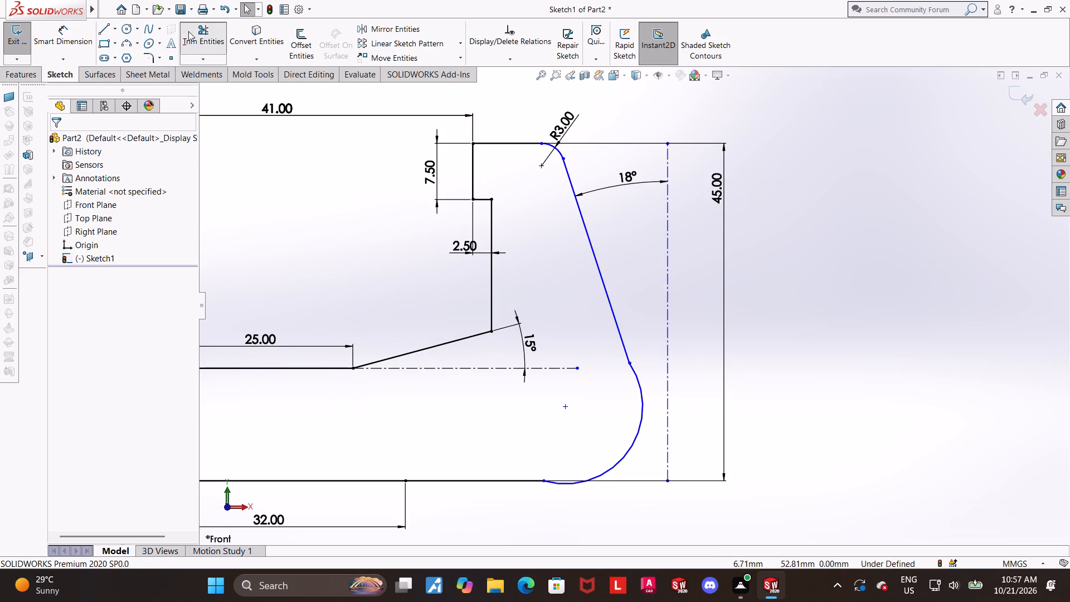
key("Escape")
left_click(605, 285)
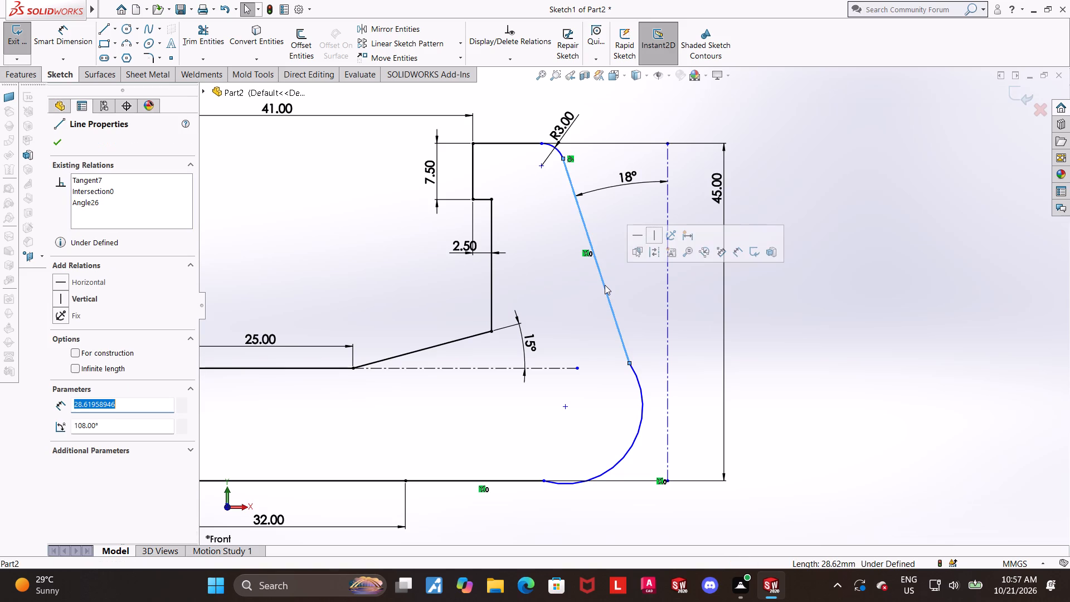
key("Escape")
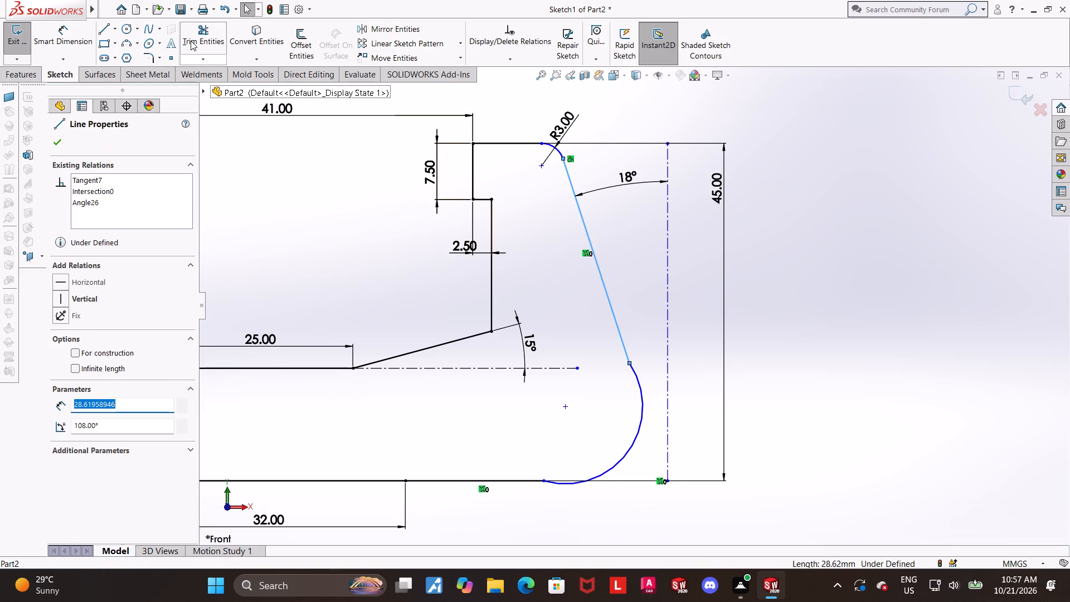
left_click(191, 41)
left_click_drag(641, 263, 583, 323)
key("Escape")
key("Escape")
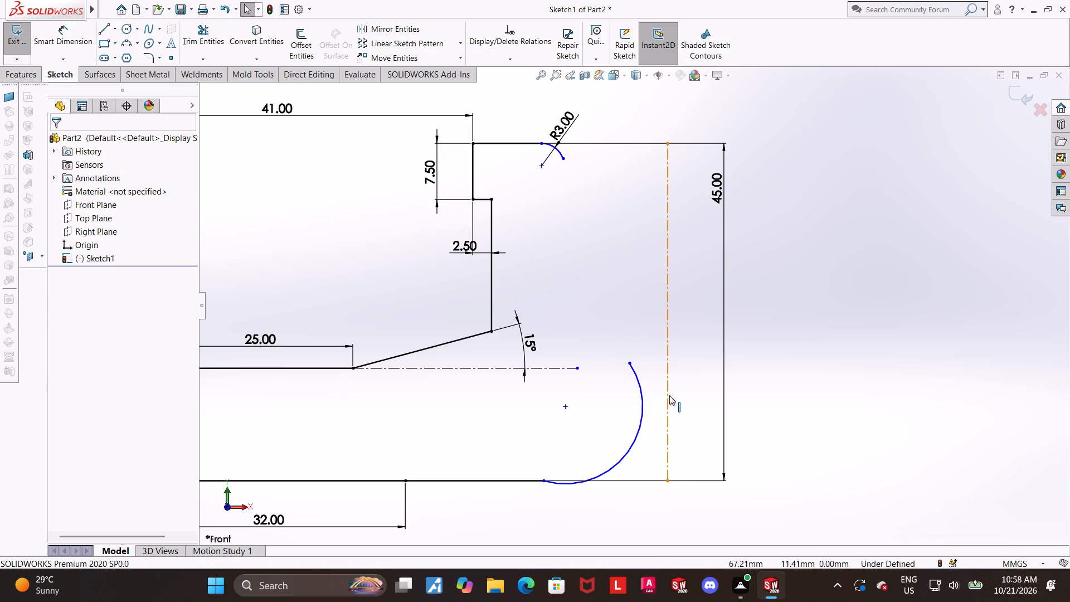
Make the lower arc tangent to the vertical centerline and to the bottom line.
left_click(669, 395)
left_click(641, 400, "ctrl")
left_click(64, 335)
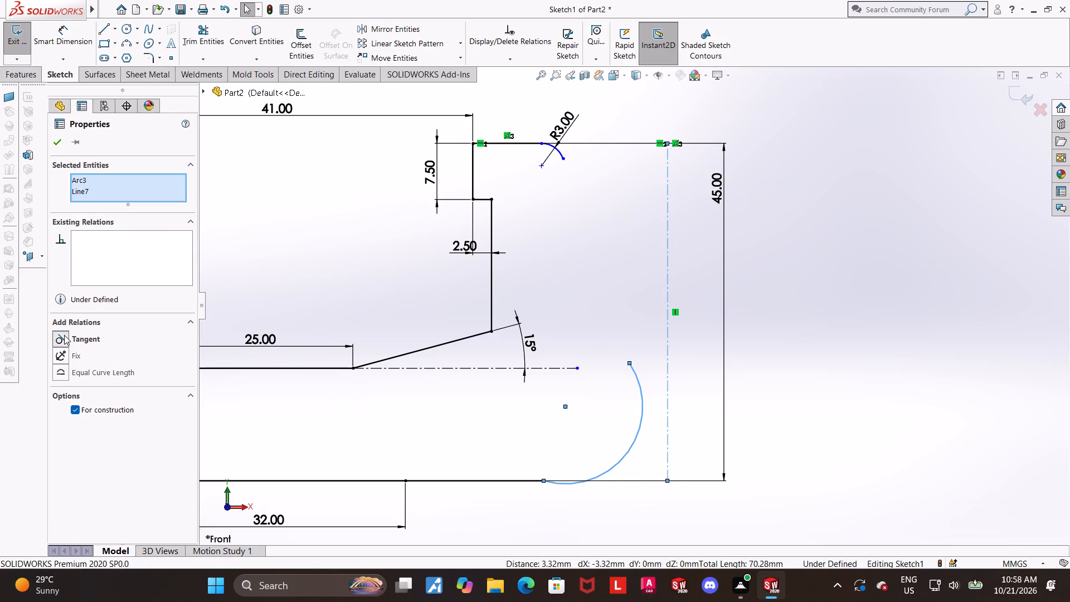
left_click(967, 375)
left_click(529, 480, "ctrl")
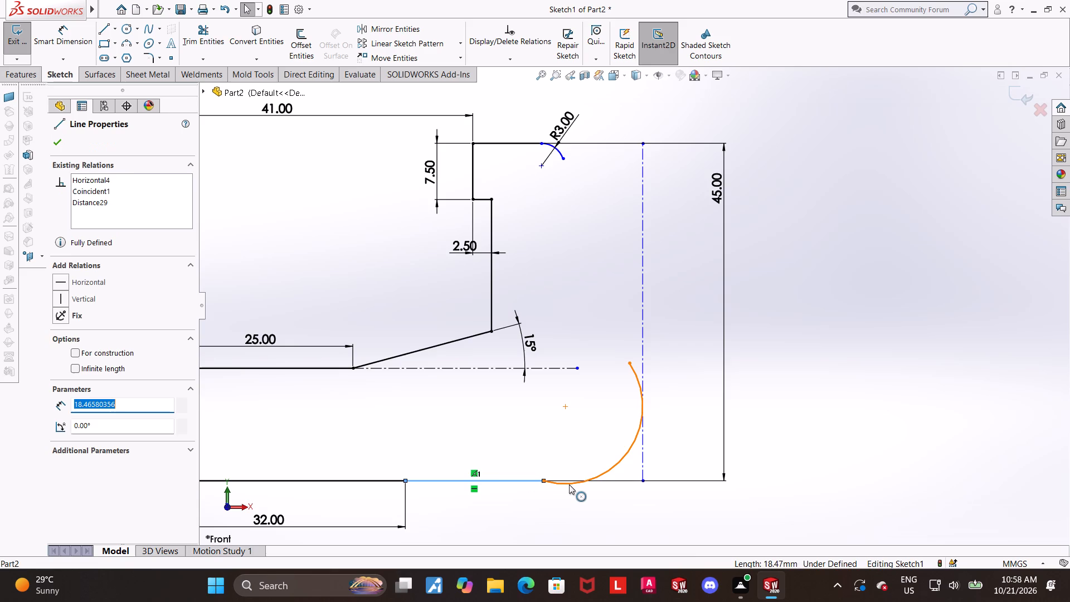
left_click(569, 484, "ctrl")
left_click(54, 339)
left_click(881, 365)
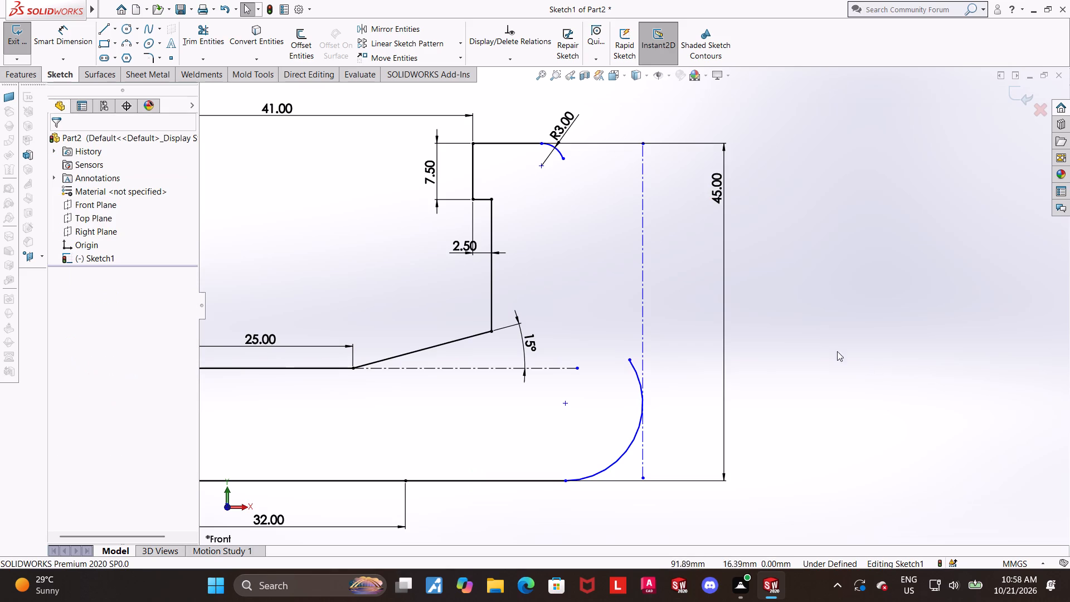
Draw an inclined line about 28.2 mm long from the R3 fillet's lower end to the upper end of the lower arc.
left_click(100, 31)
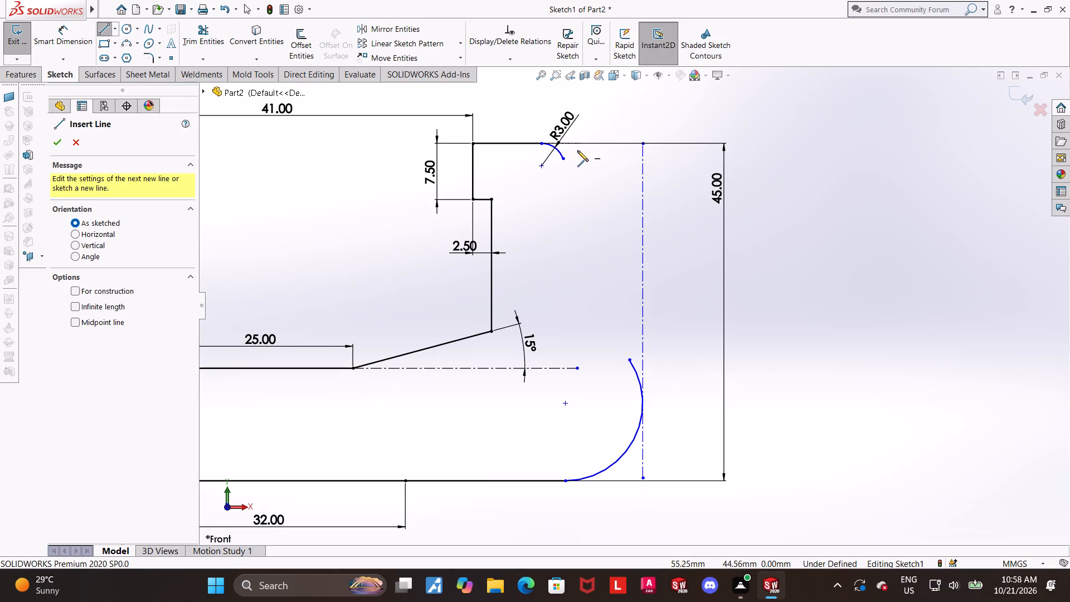
left_click(565, 159)
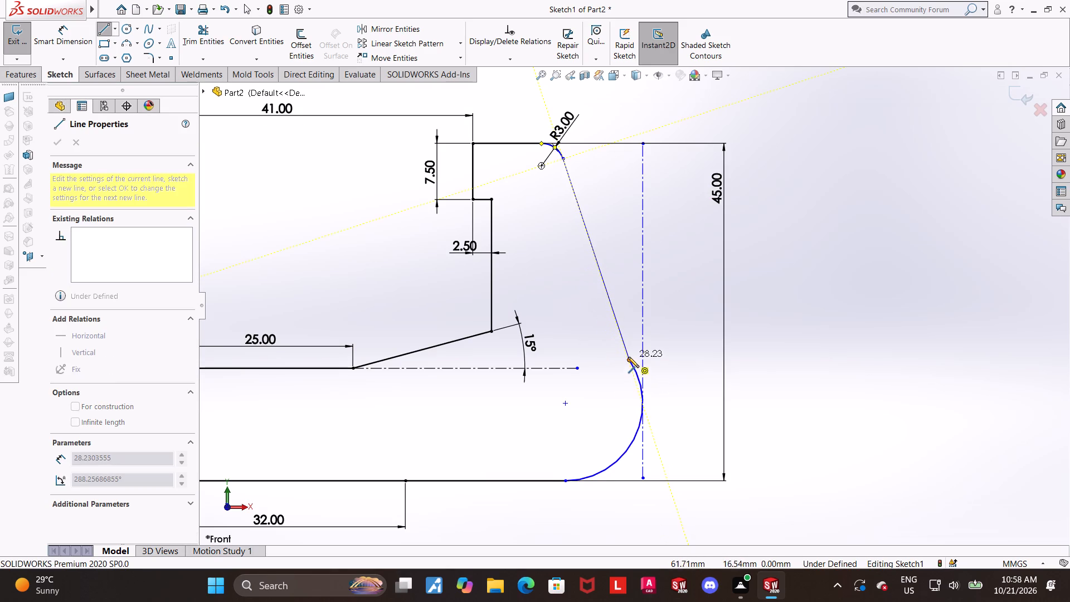
left_click(629, 360)
key("Escape")
key("Escape")
key("Escape")
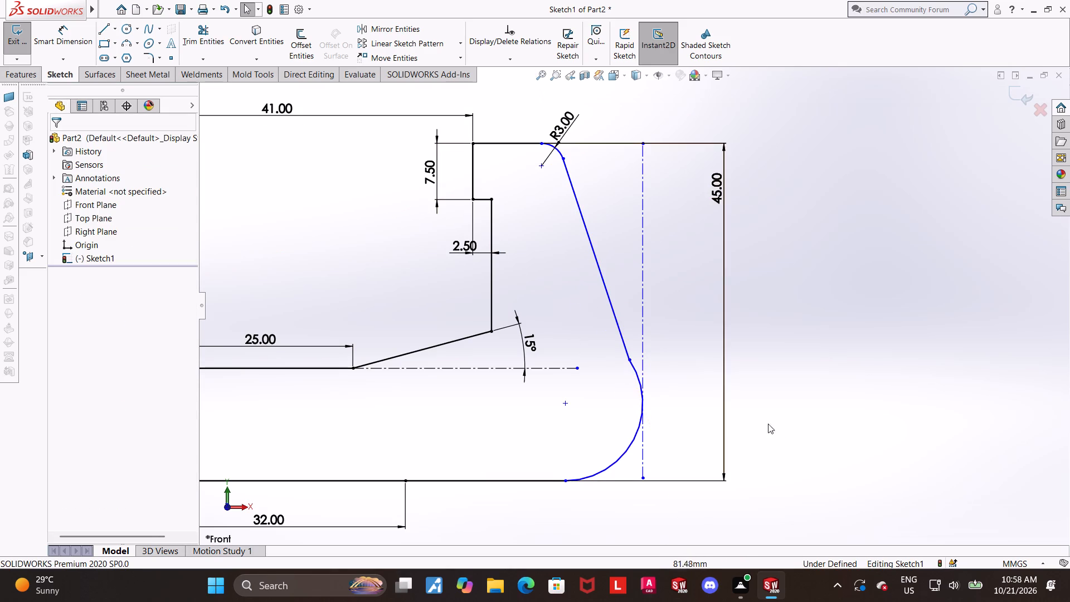
Make the new inclined line tangent to the lower arc.
left_click(633, 370, "ctrl")
left_click(616, 324, "ctrl")
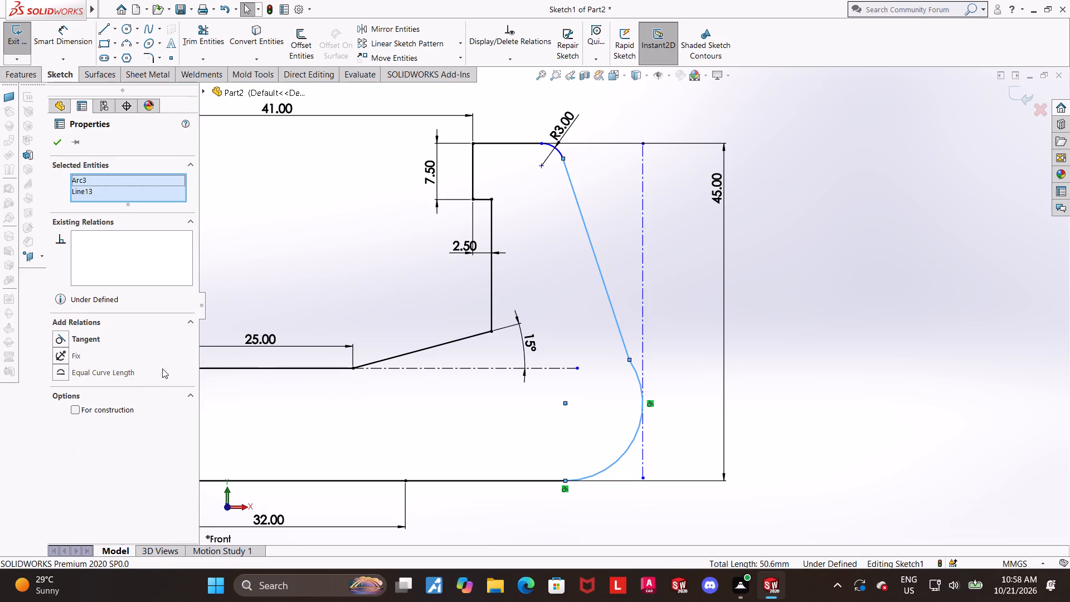
left_click(62, 344)
left_click(814, 331)
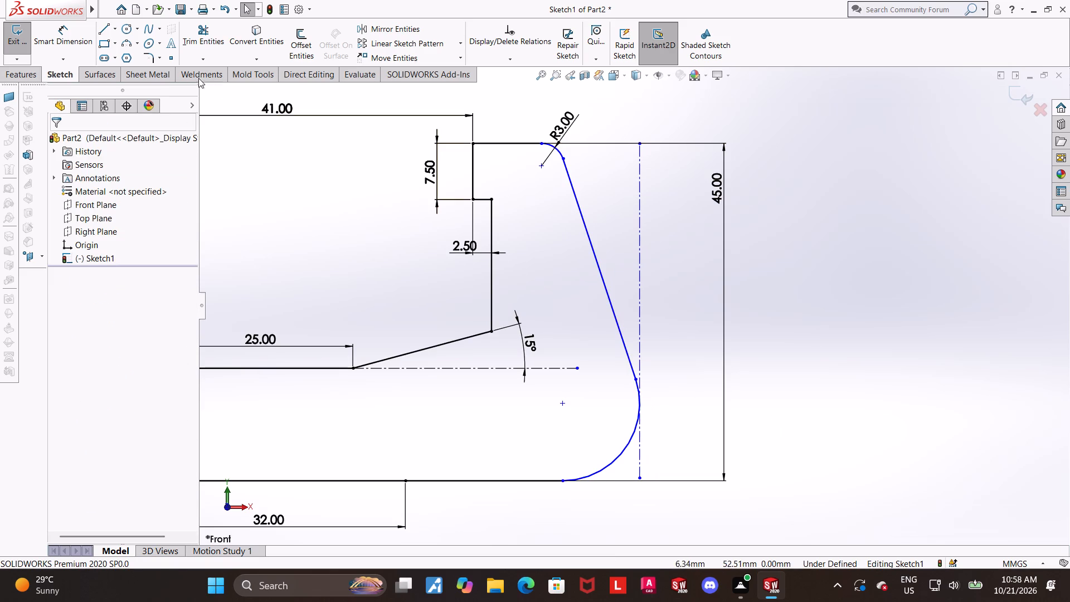
Dimension the angle between the inclined line and the vertical centerline as 18°.
left_click(83, 32)
left_click(585, 216)
left_click(584, 217)
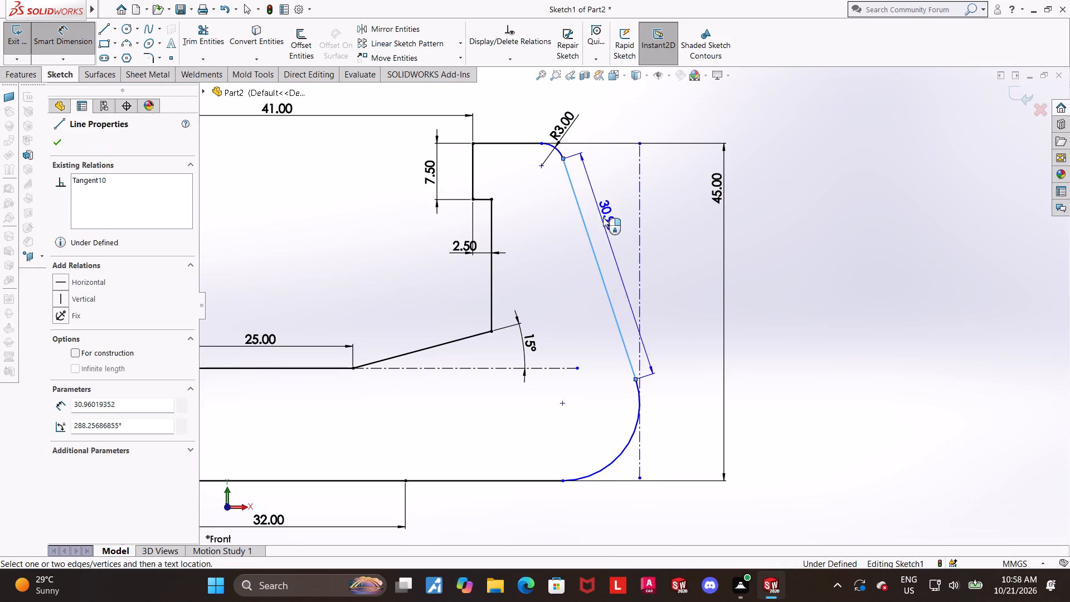
left_click(638, 227)
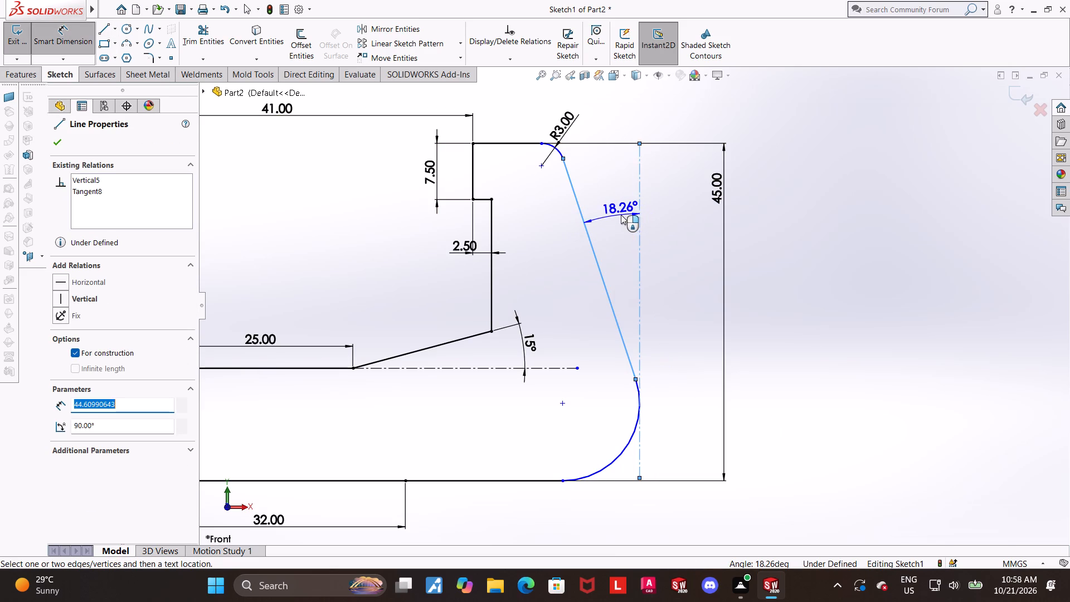
left_click(621, 215)
key("1")
key("8")
key("Return")
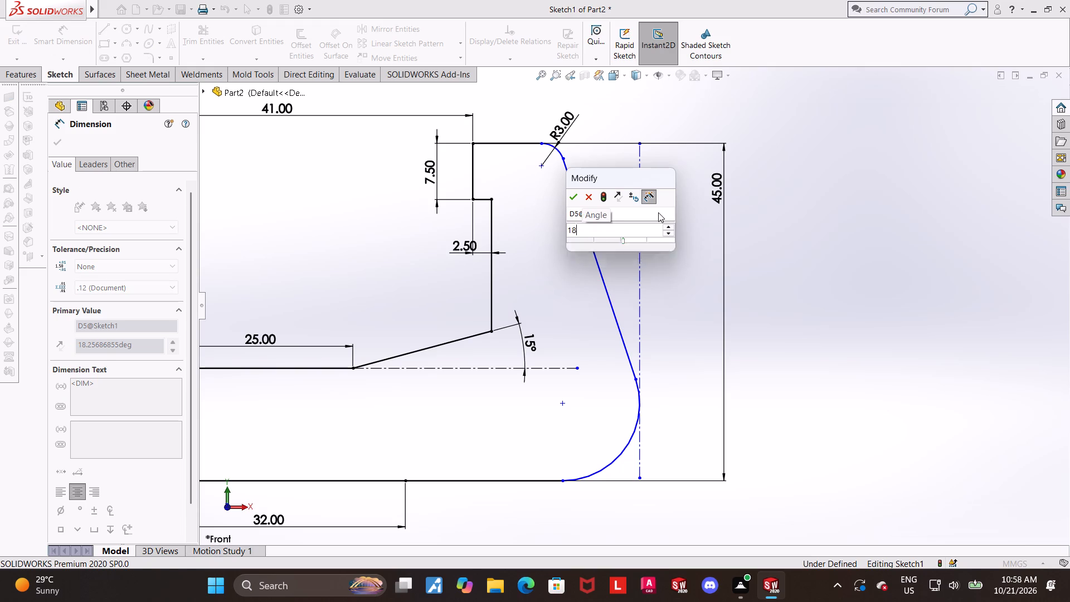
left_click(824, 222)
scroll(782, 235, "up", 2)
key("Escape")
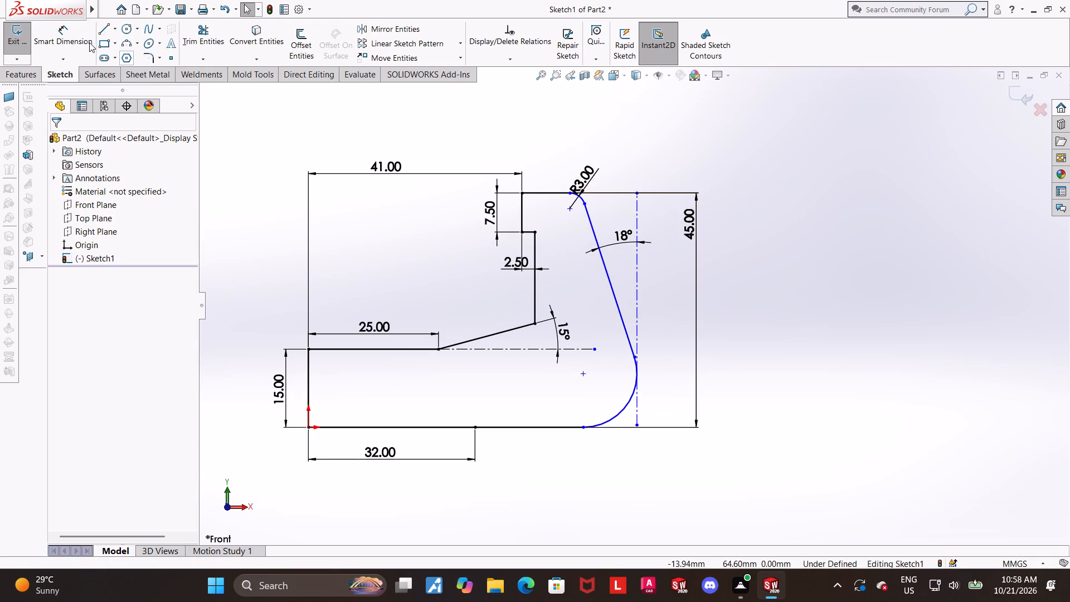
Dimension the horizontal distance from the profile's 15 mm vertical edge to the vertical centerline as 61.5 mm.
left_click(72, 36)
scroll(580, 336, "up", 2)
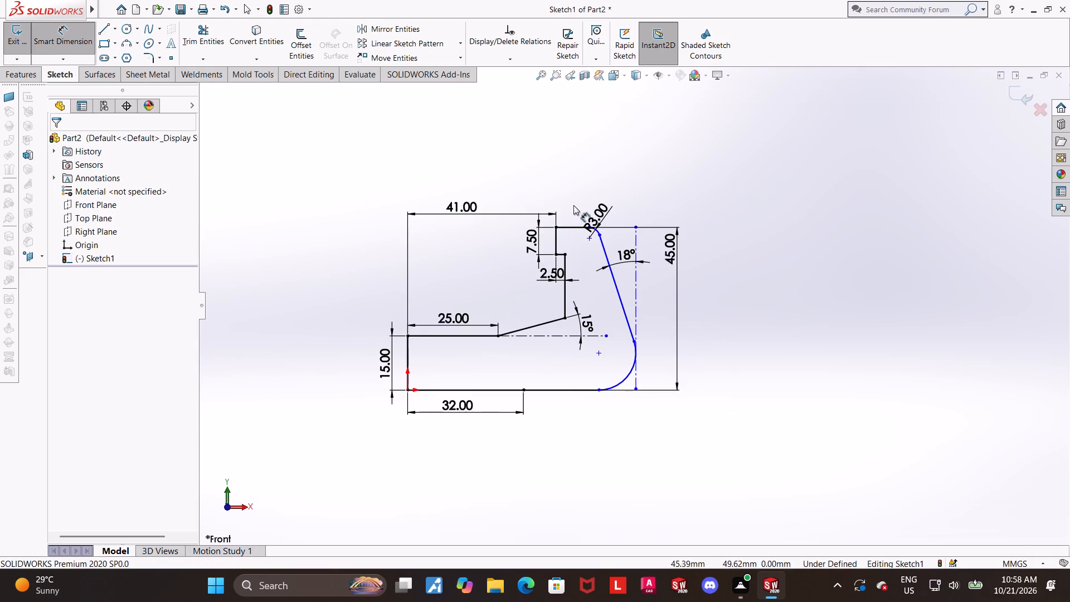
scroll(578, 197, "down", 1)
left_click(652, 258)
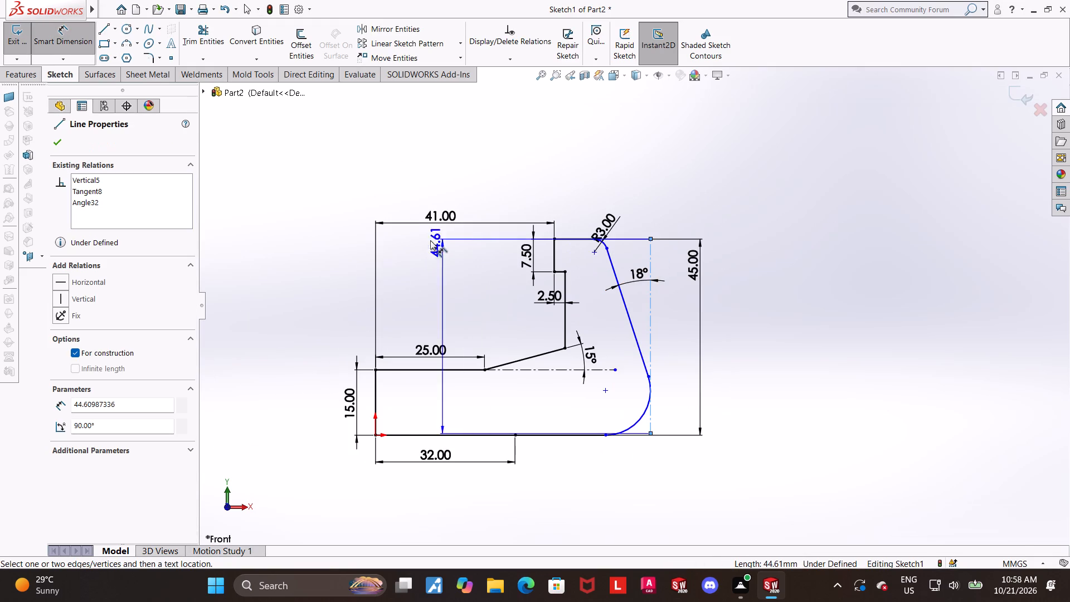
left_click(375, 375)
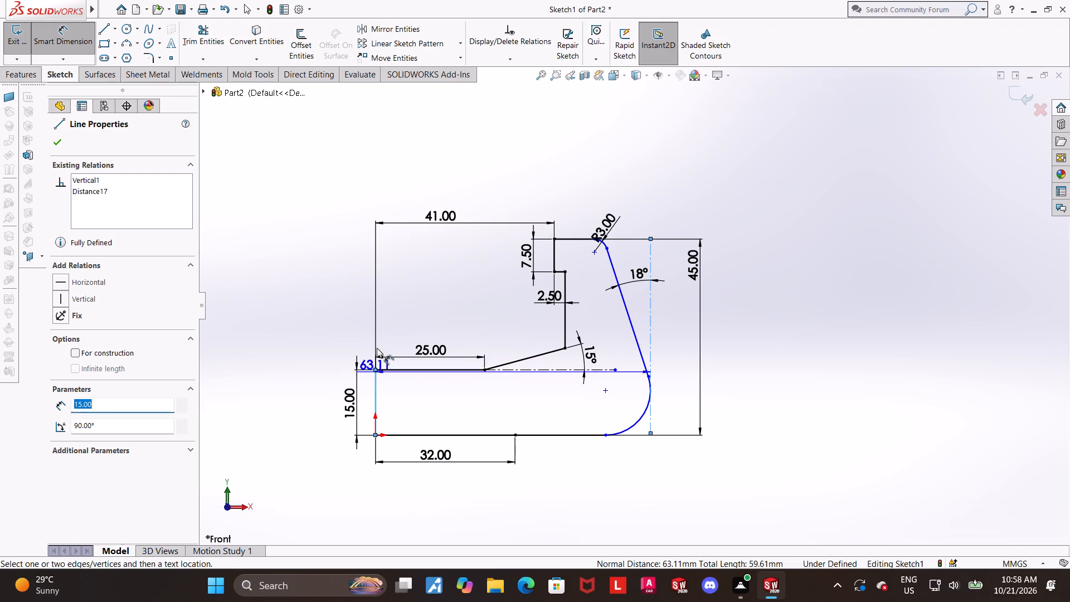
left_click(419, 181)
key("5")
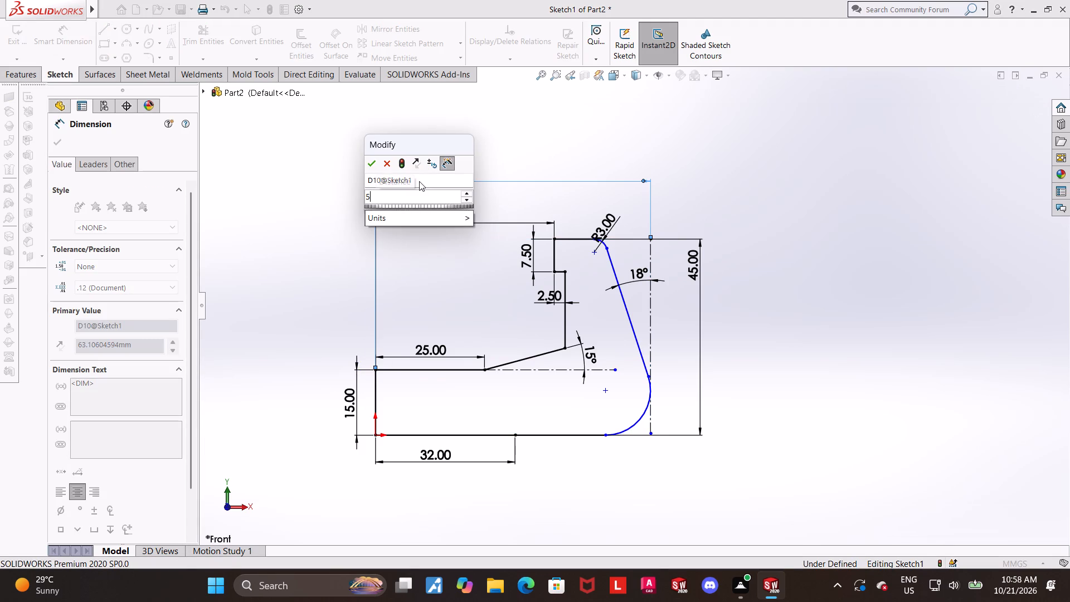
key("BackSpace")
type("61`")
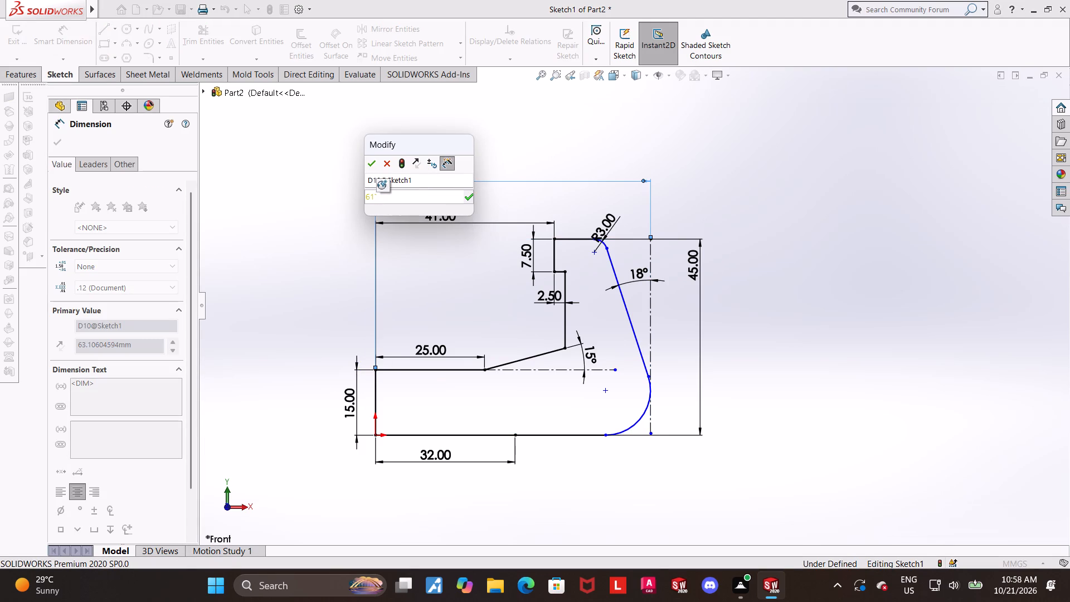
key("BackSpace")
key("BackSpace")
type("1.5")
key("Return")
key("Escape")
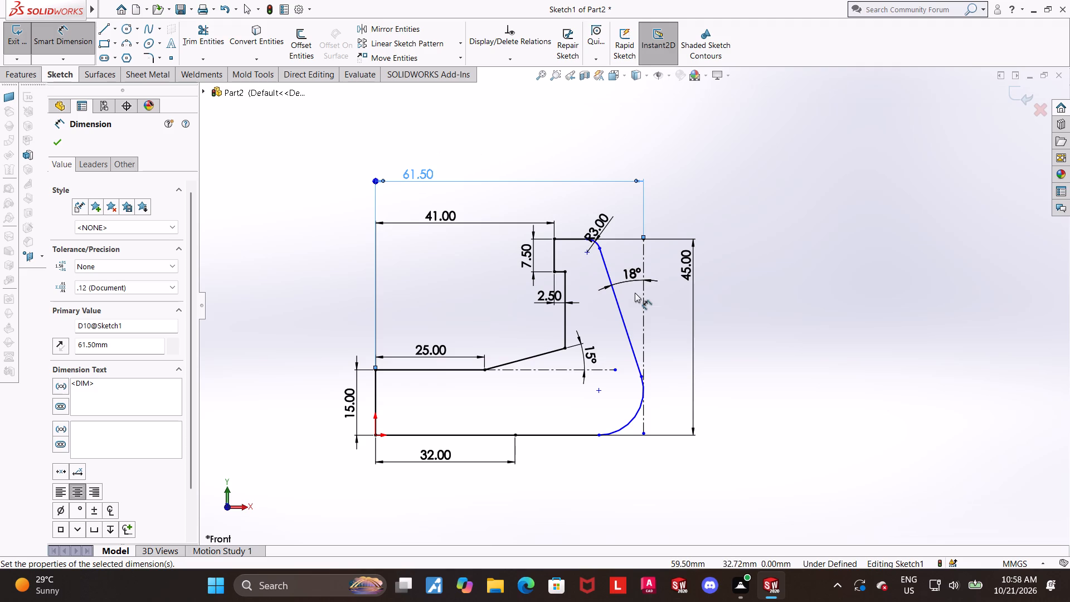
left_click(651, 458)
scroll(621, 431, "down", 2)
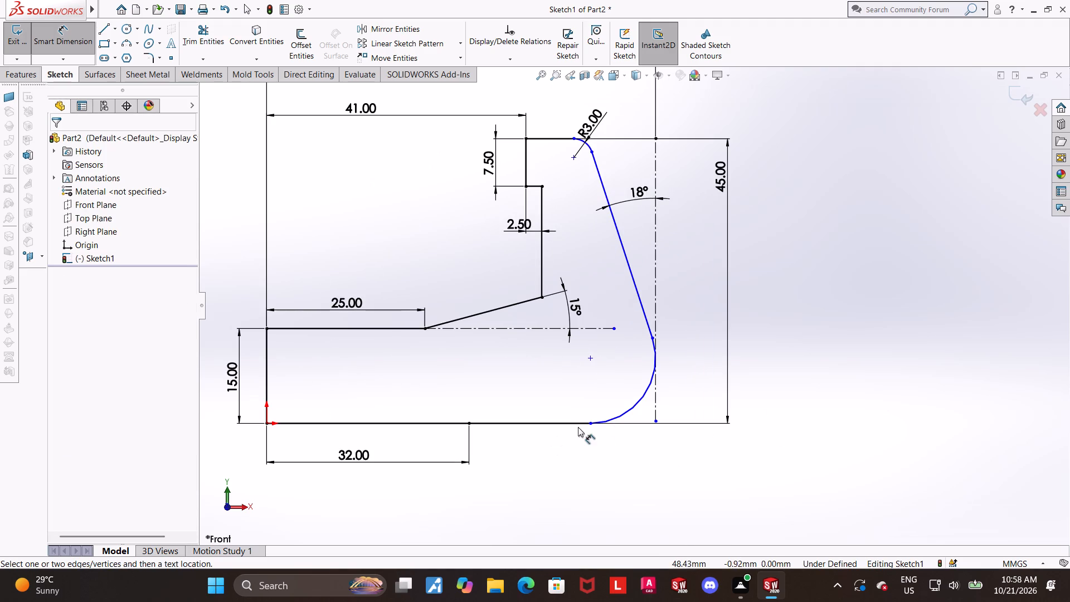
left_click(579, 425, "ctrl")
key("Escape")
key("Escape")
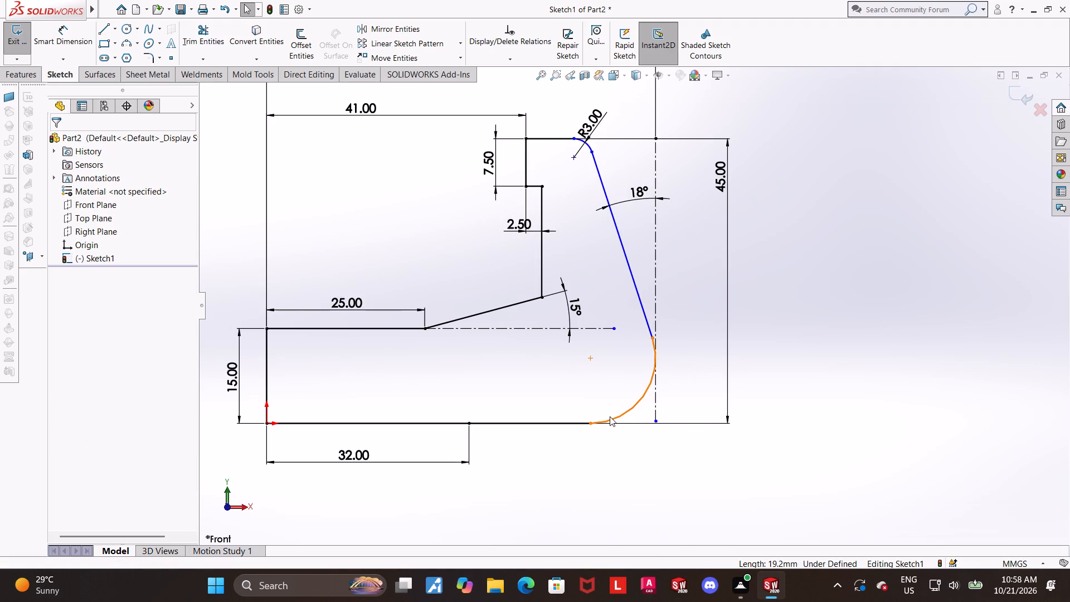
Check the lower arc's tangent relations with the bottom line and with the inclined line.
left_click(611, 417, "ctrl")
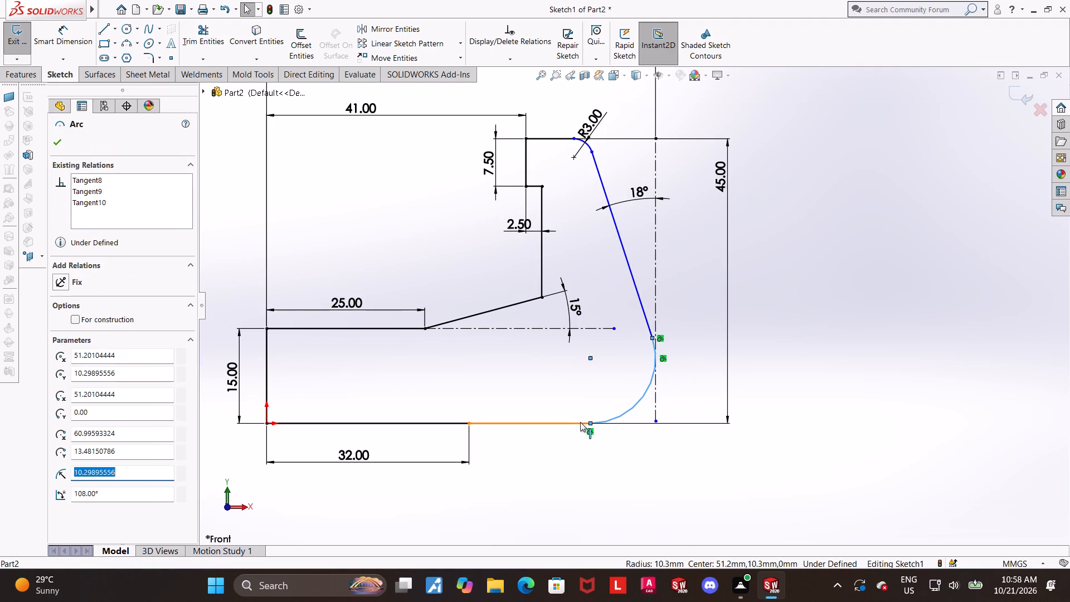
left_click(579, 422, "ctrl")
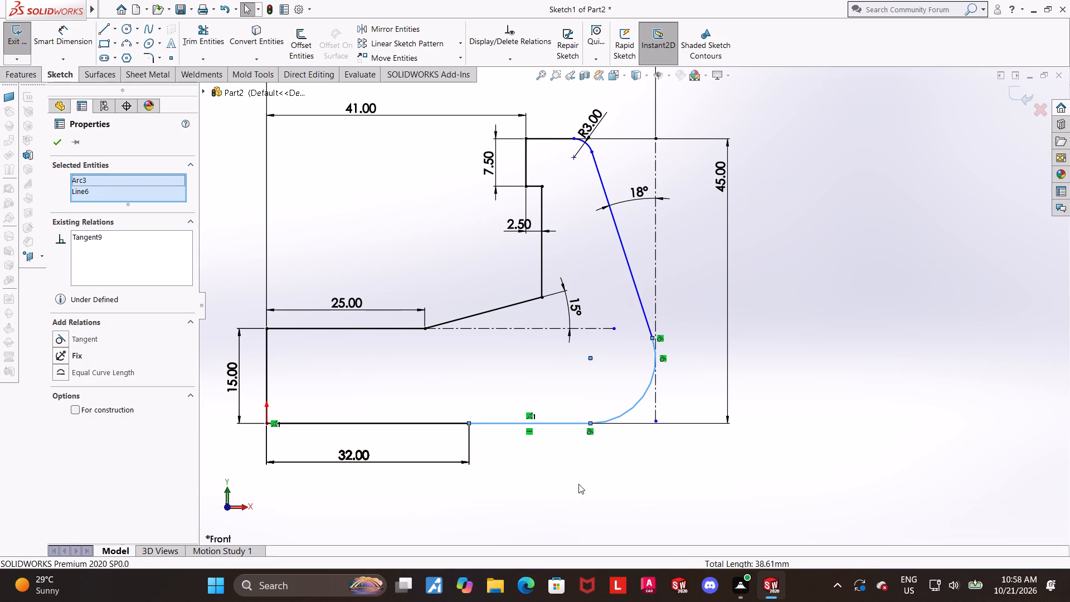
left_click(578, 484)
left_click(646, 326)
left_click(656, 348, "ctrl")
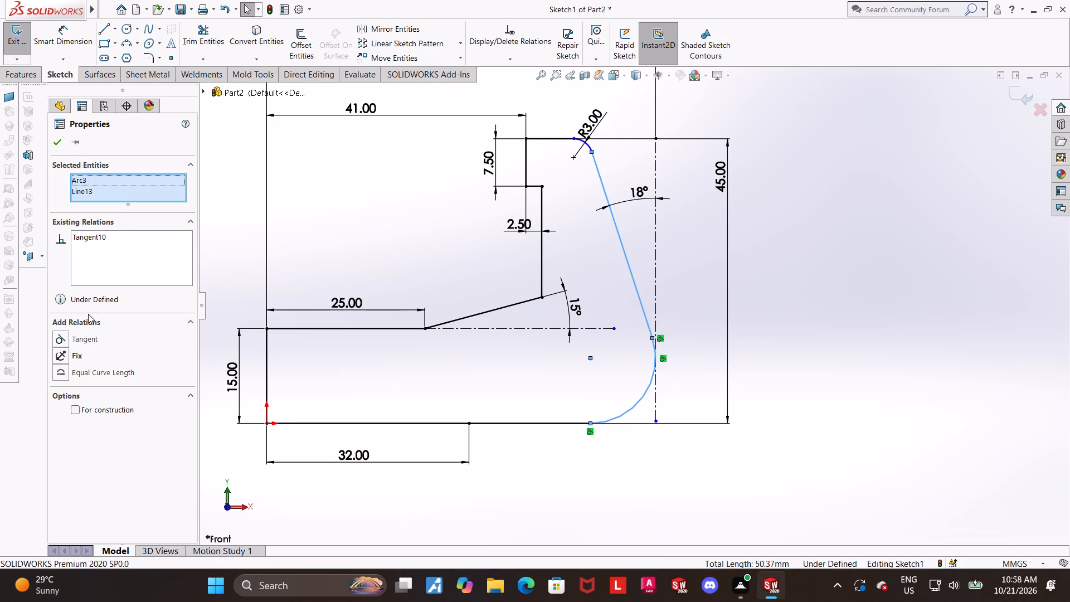
left_click(57, 342)
left_click(494, 452)
Make the inclined line tangent to the R3 fillet arc.
scroll(608, 166, "down", 3)
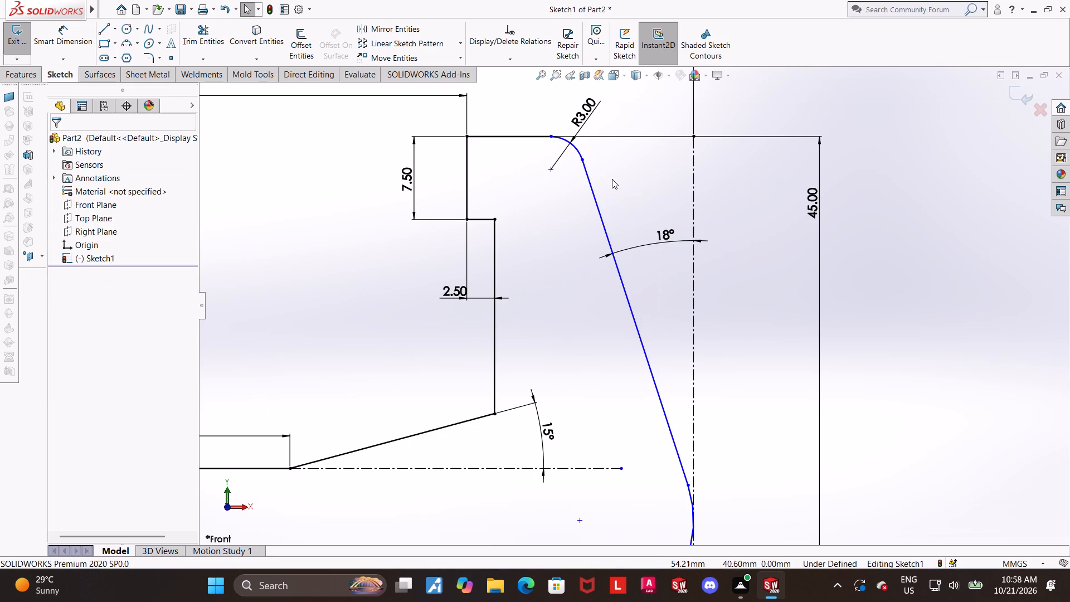
left_click(574, 148)
left_click(586, 173, "ctrl")
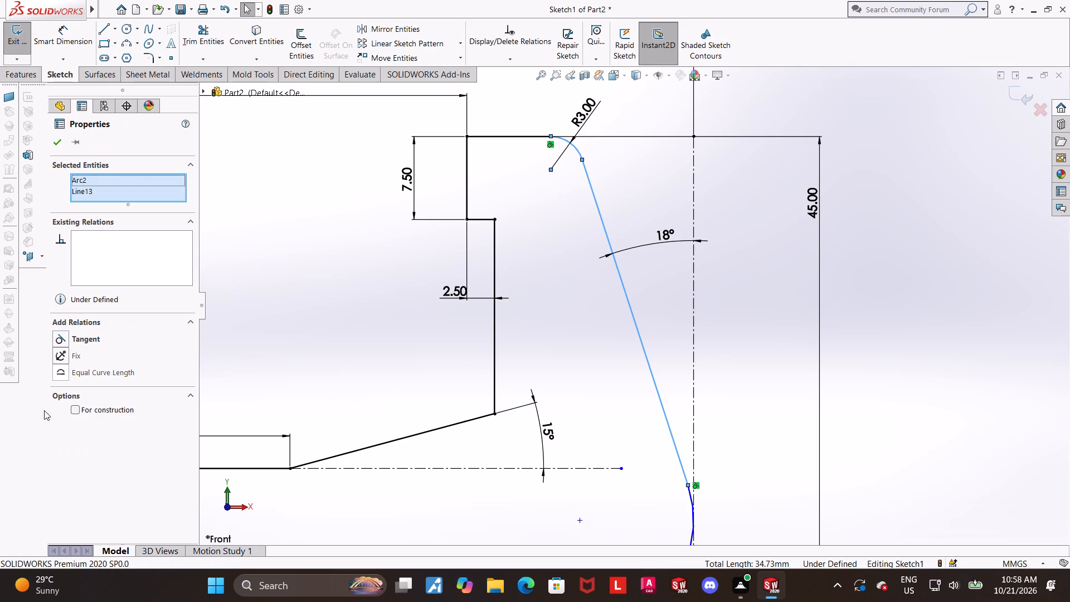
left_click(64, 341)
left_click(967, 336)
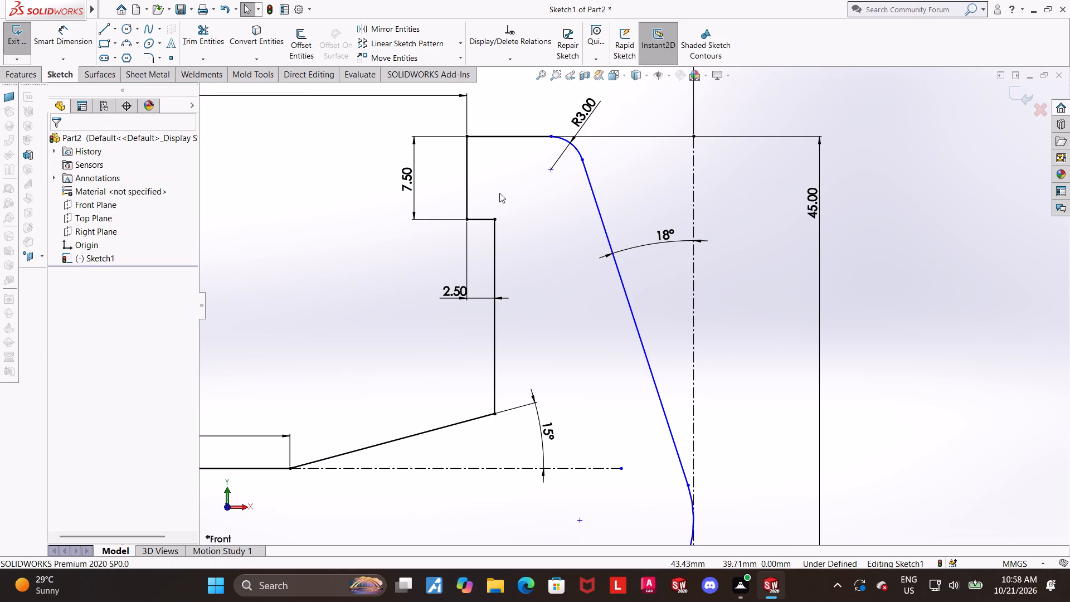
Check the tangent relation between the short top line and the R3 fillet arc.
left_click(515, 135)
left_click(576, 146, "ctrl")
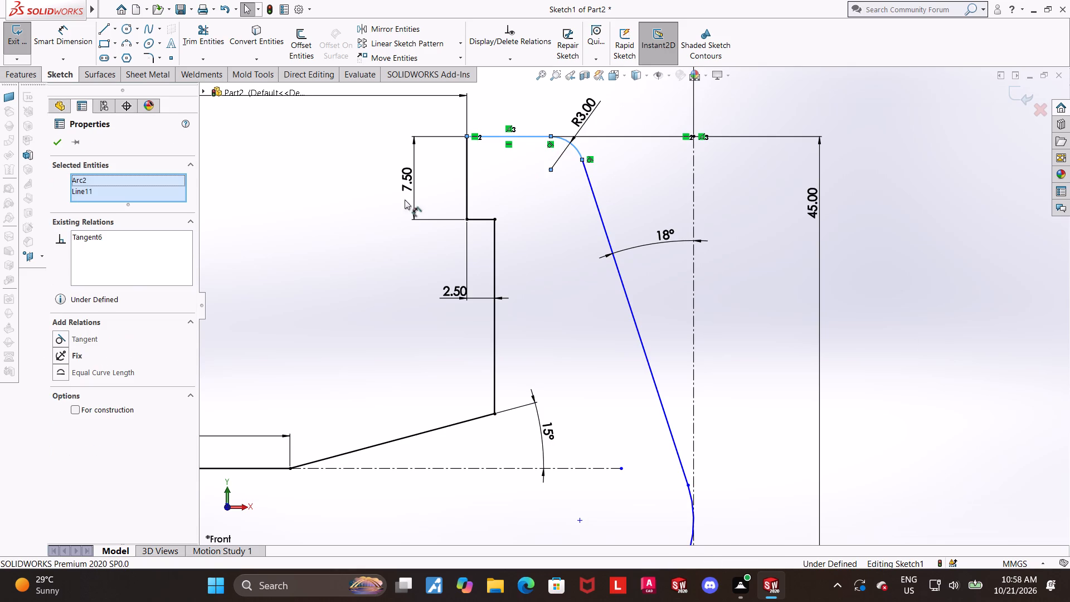
scroll(836, 319, "up", 4)
left_click(906, 328)
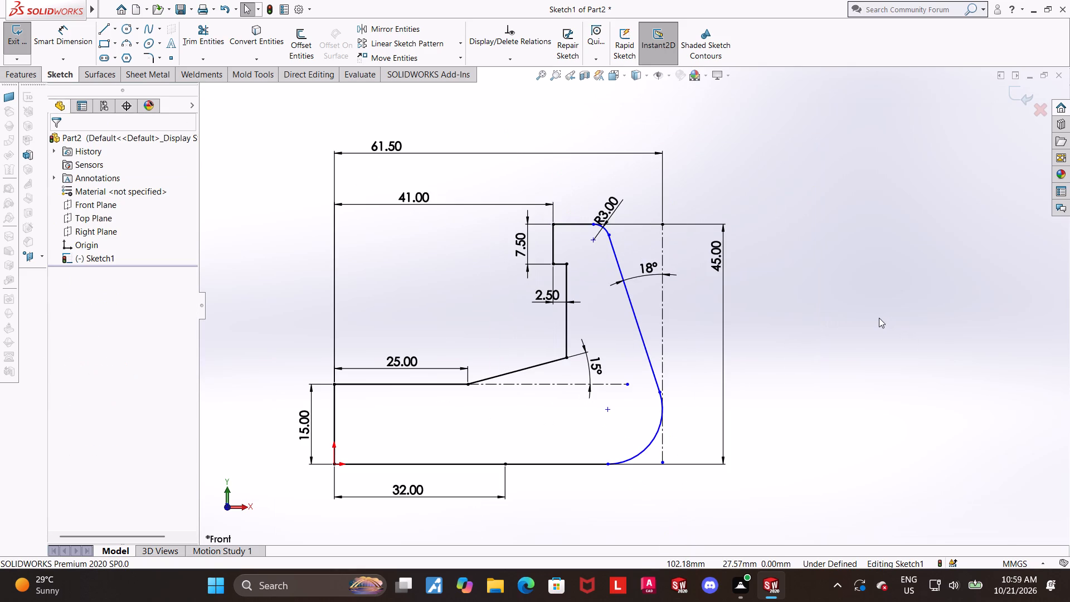
key("Escape")
Dimension the lower arc with a radius of 12 mm.
scroll(653, 295, "down", 1)
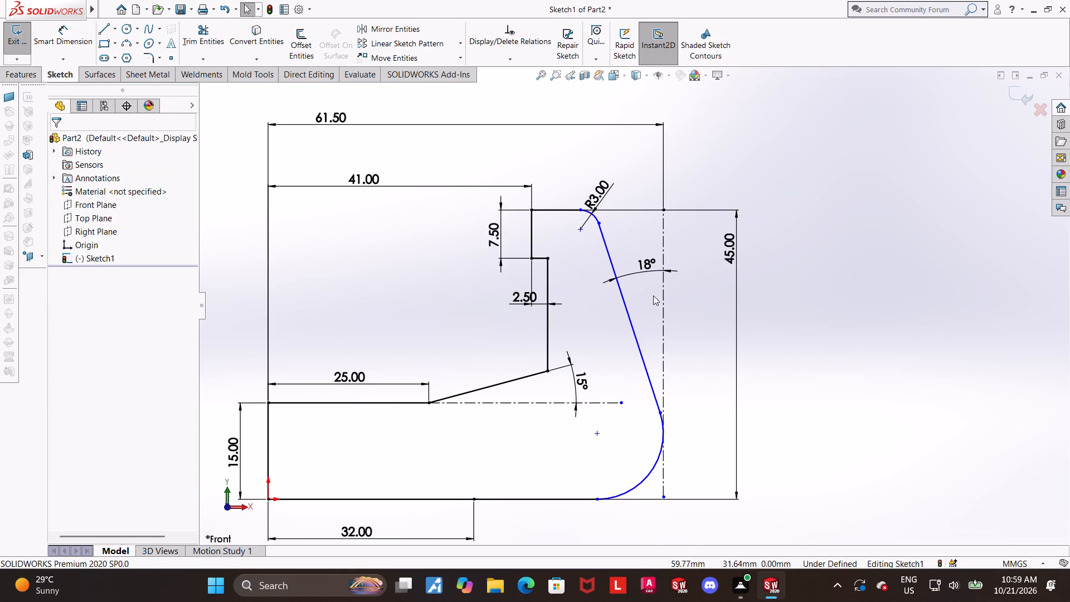
scroll(645, 332, "up", 2)
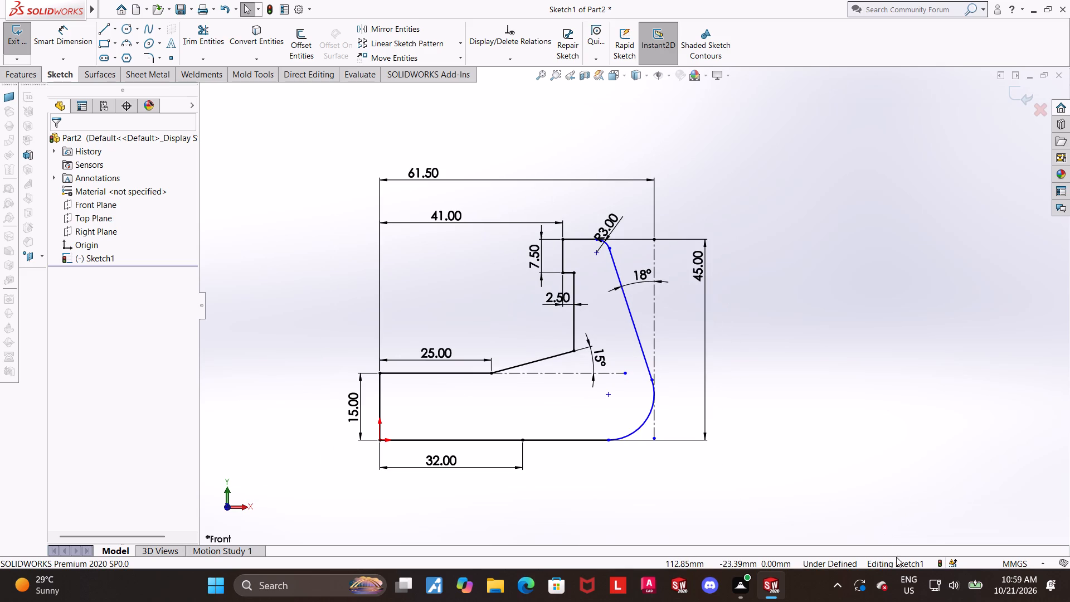
scroll(896, 557, "down", 1)
scroll(665, 414, "down", 1)
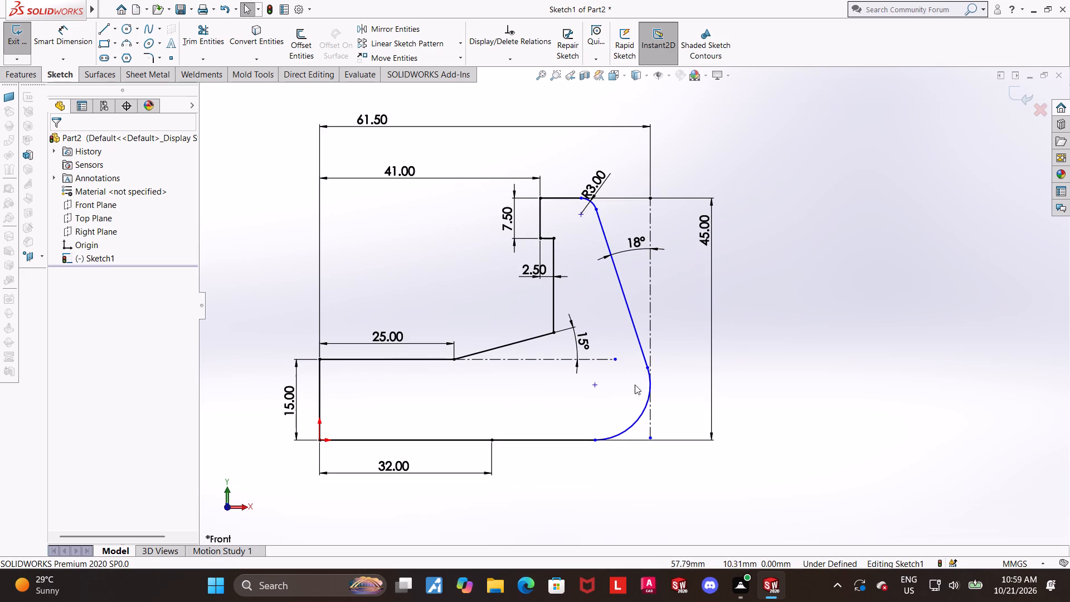
scroll(645, 390, "down", 1)
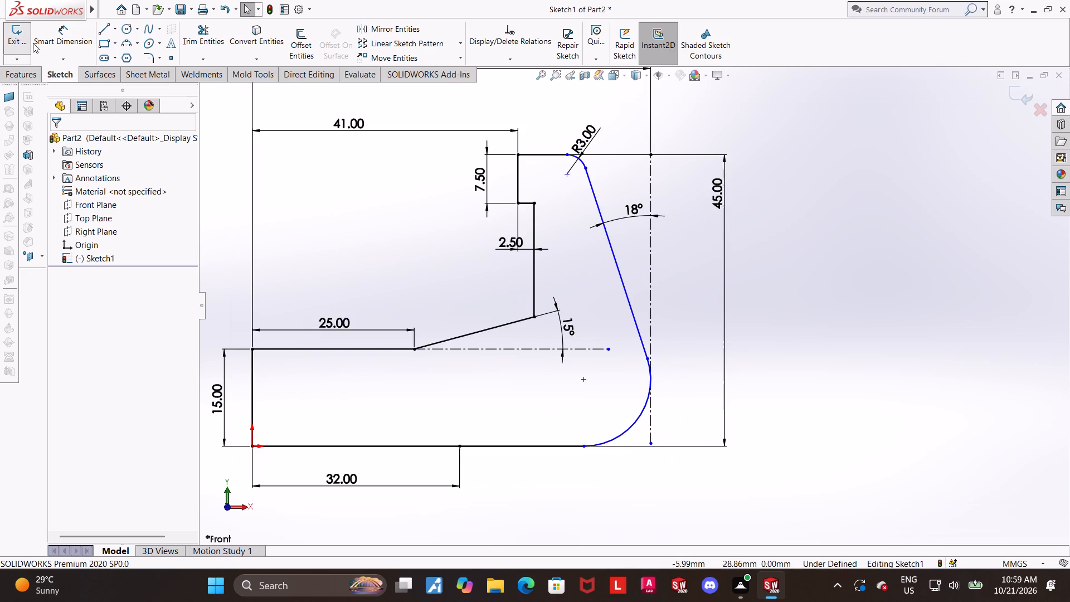
left_click(33, 43)
double_click(640, 424)
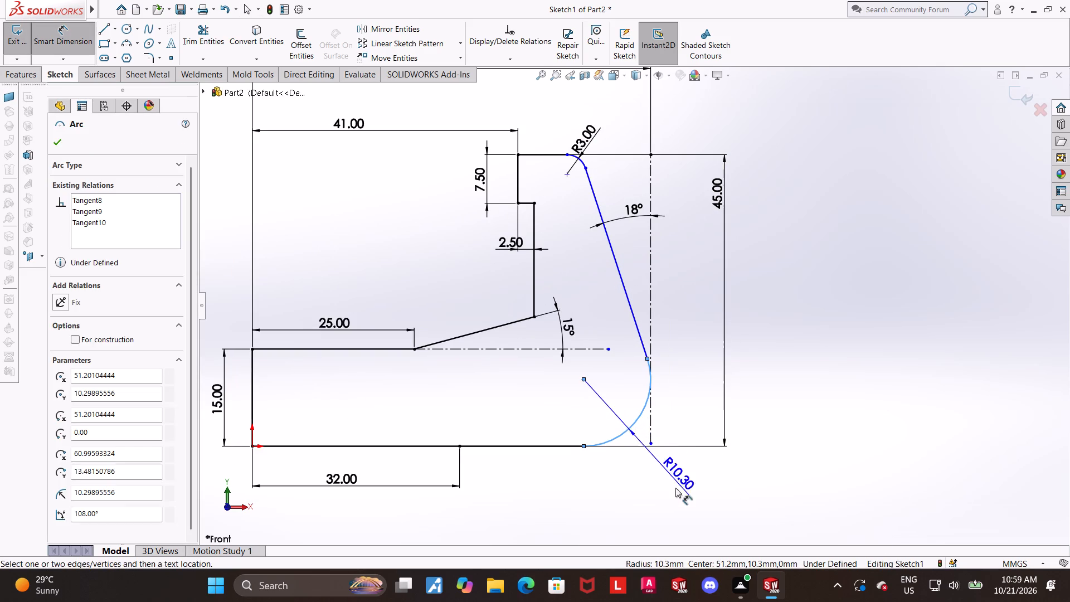
left_click(676, 489)
type("12")
key("Return")
key("Escape")
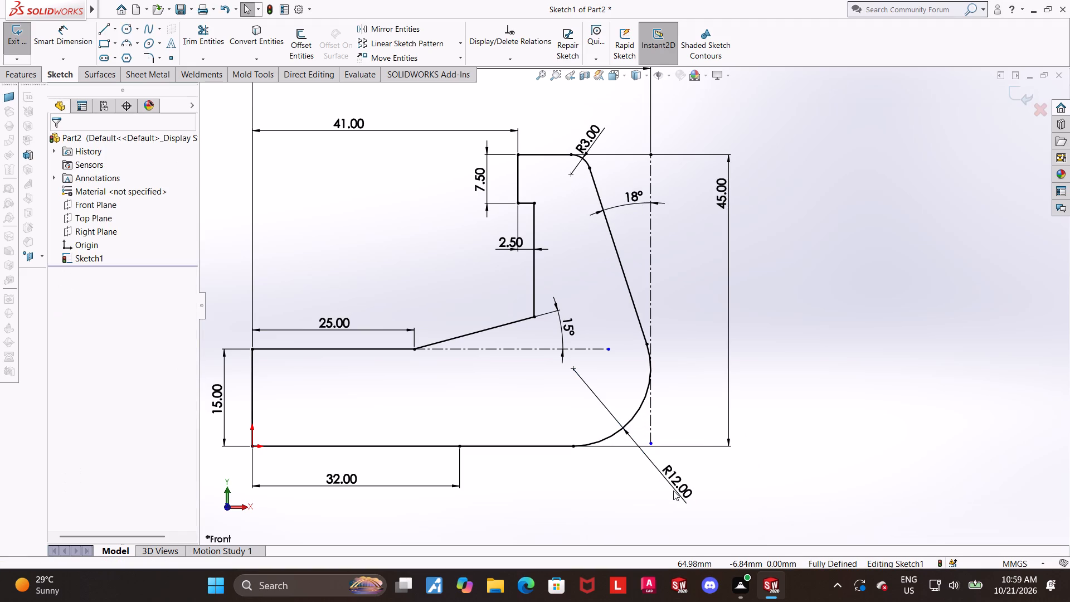
key("Escape")
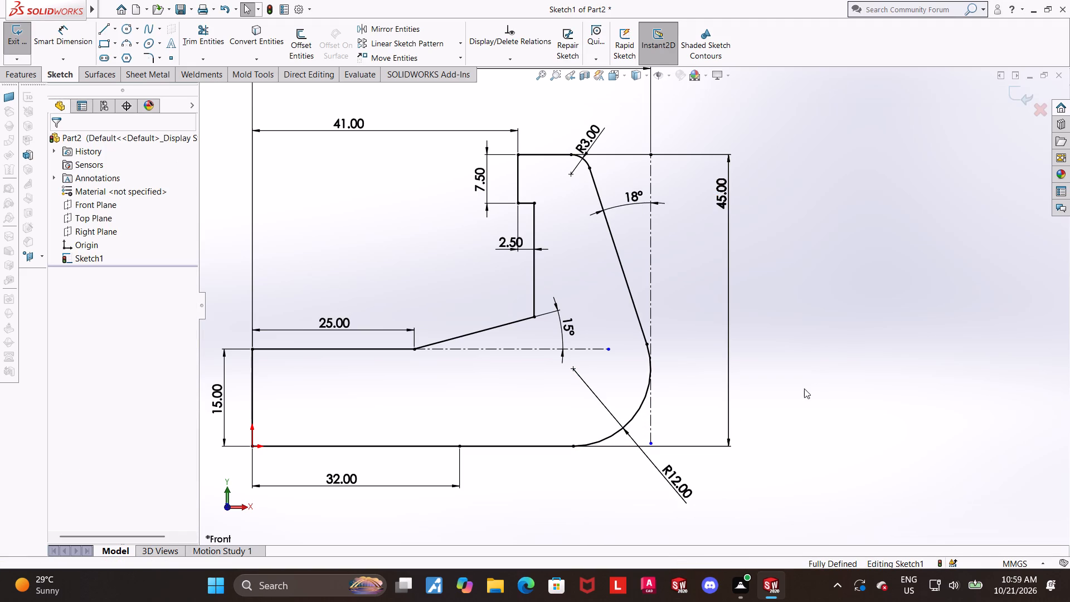
Examine the whole profile and its dimensions to review the sketch.
scroll(804, 379, "up", 2)
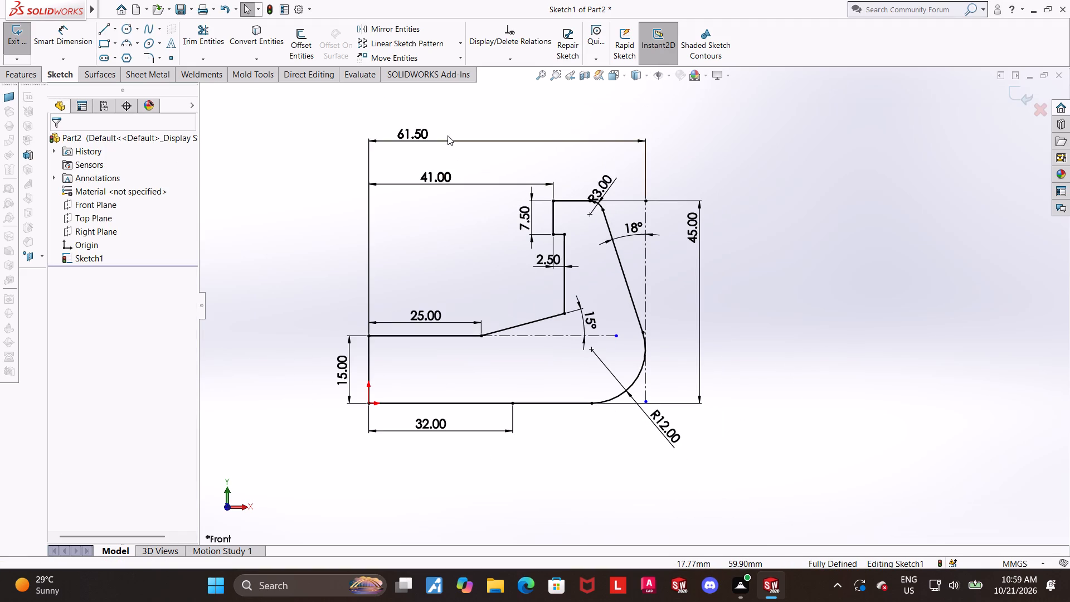
scroll(448, 135, "down", 1)
scroll(448, 135, "up", 2)
scroll(727, 347, "down", 1)
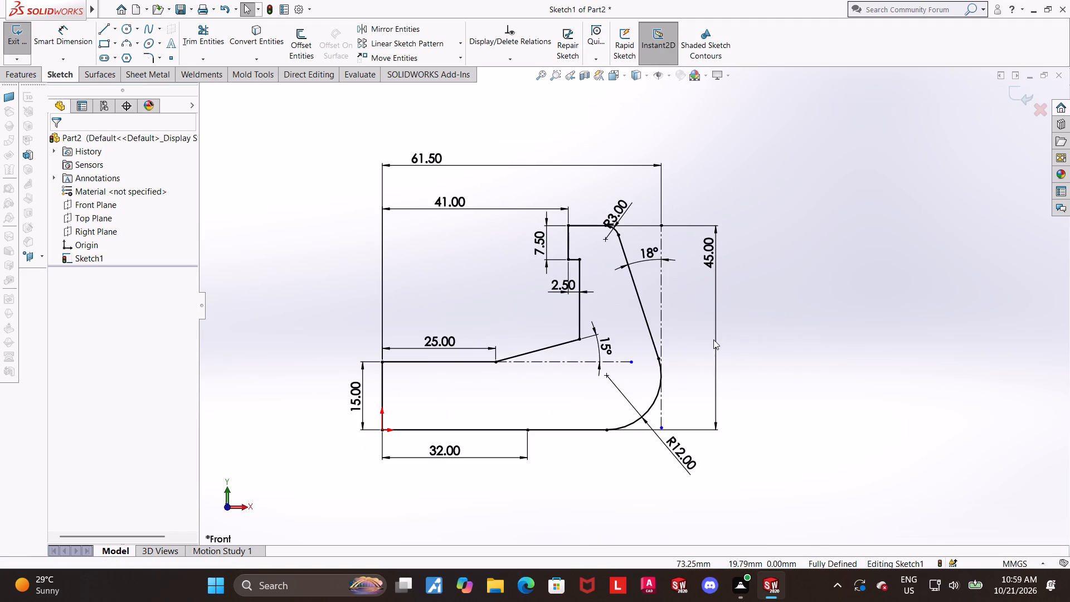
scroll(713, 339, "down", 1)
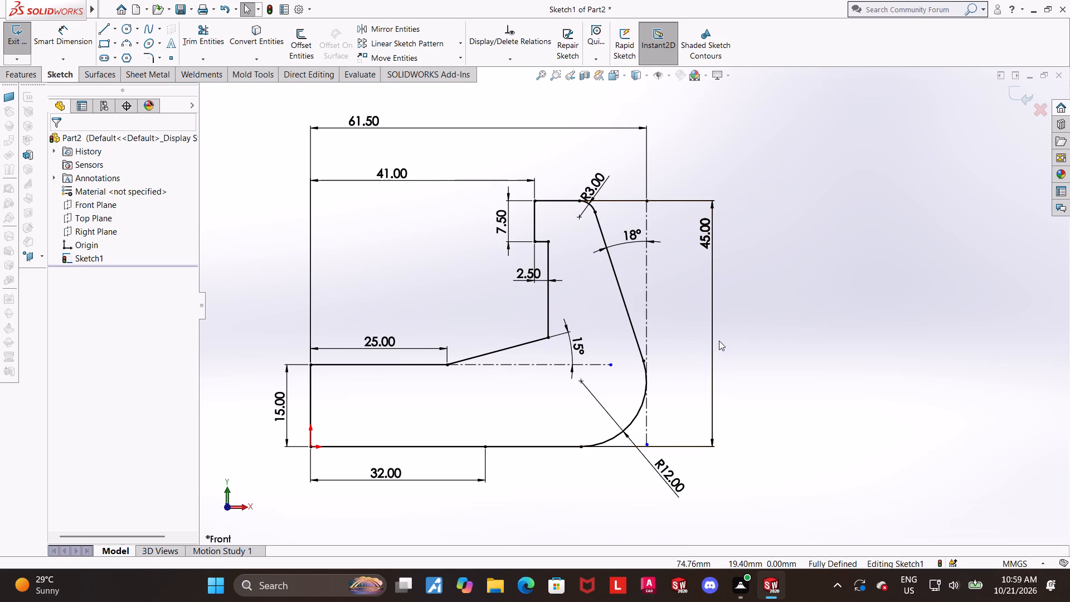
scroll(719, 337, "up", 1)
scroll(615, 207, "down", 1)
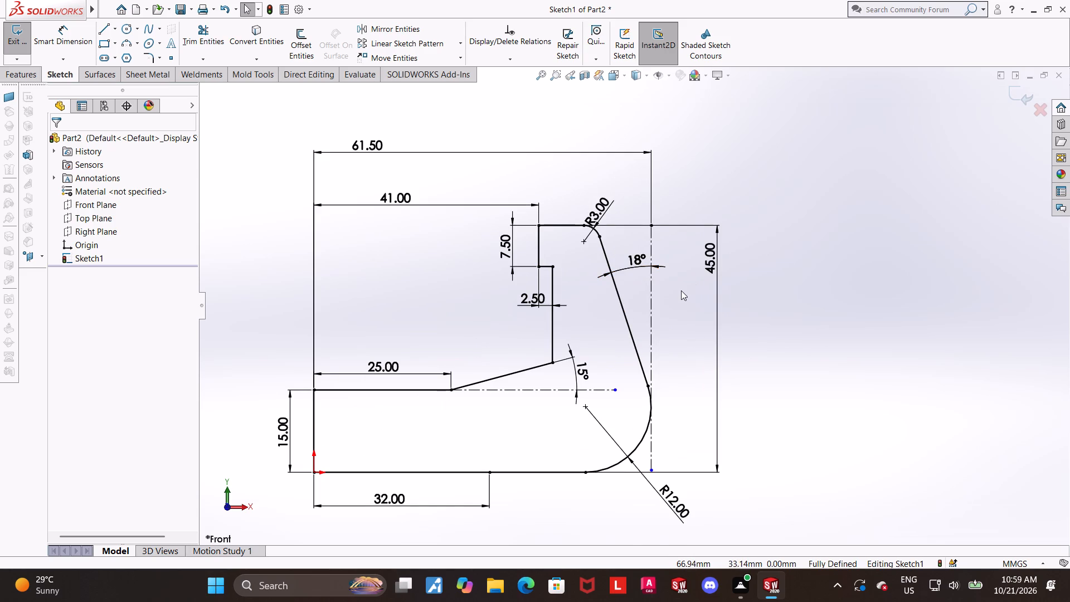
scroll(681, 290, "down", 2)
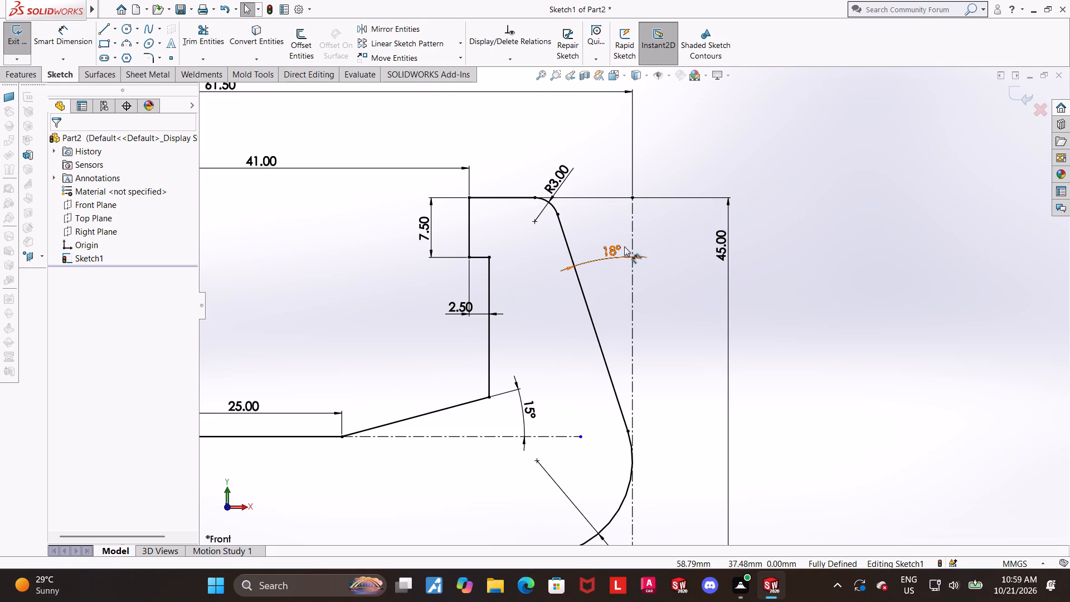
scroll(680, 283, "up", 4)
Move the 45 mm height dimension's text down to about the middle of its dimension line.
scroll(708, 352, "down", 1)
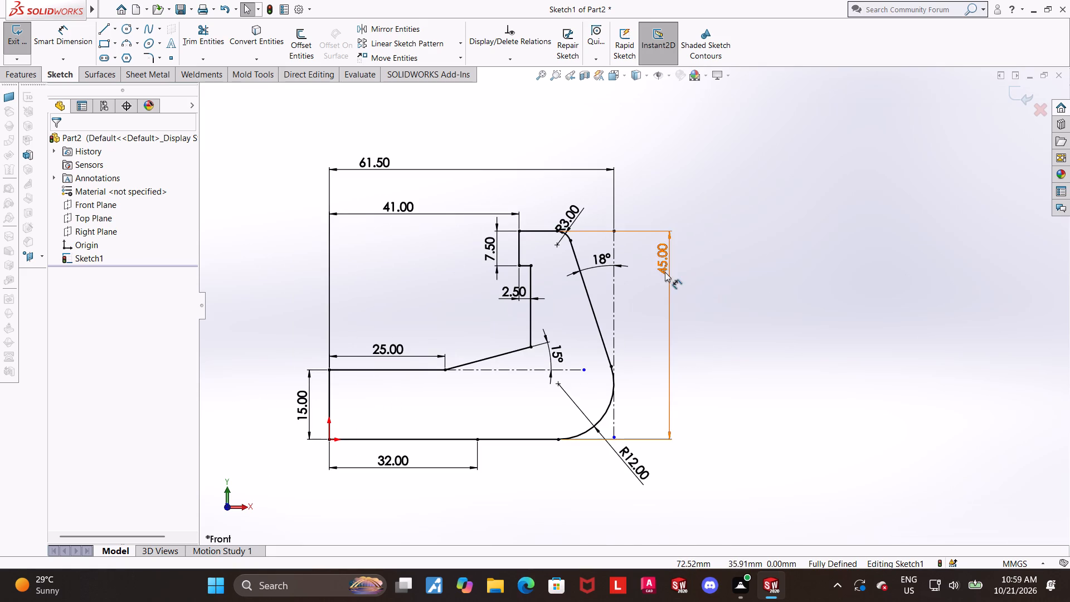
left_click_drag(665, 268, 661, 305)
left_click(740, 351)
scroll(657, 493, "up", 1)
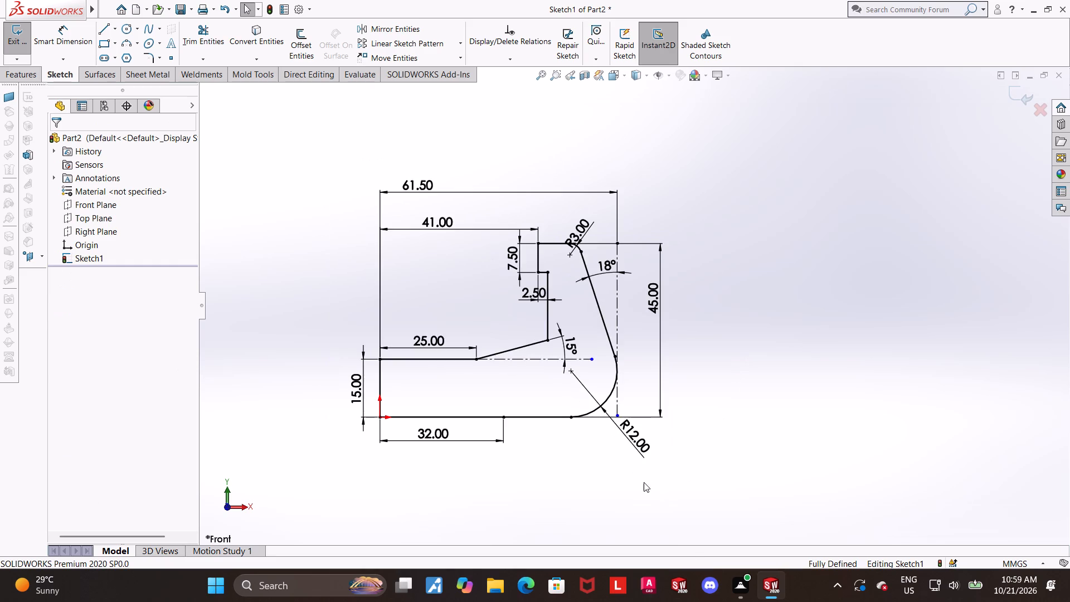
Examine the whole profile sketch and its dimensions, including the stepped upper part and the R3 corner.
scroll(600, 479, "down", 1)
middle_click_drag(511, 479, 528, 450)
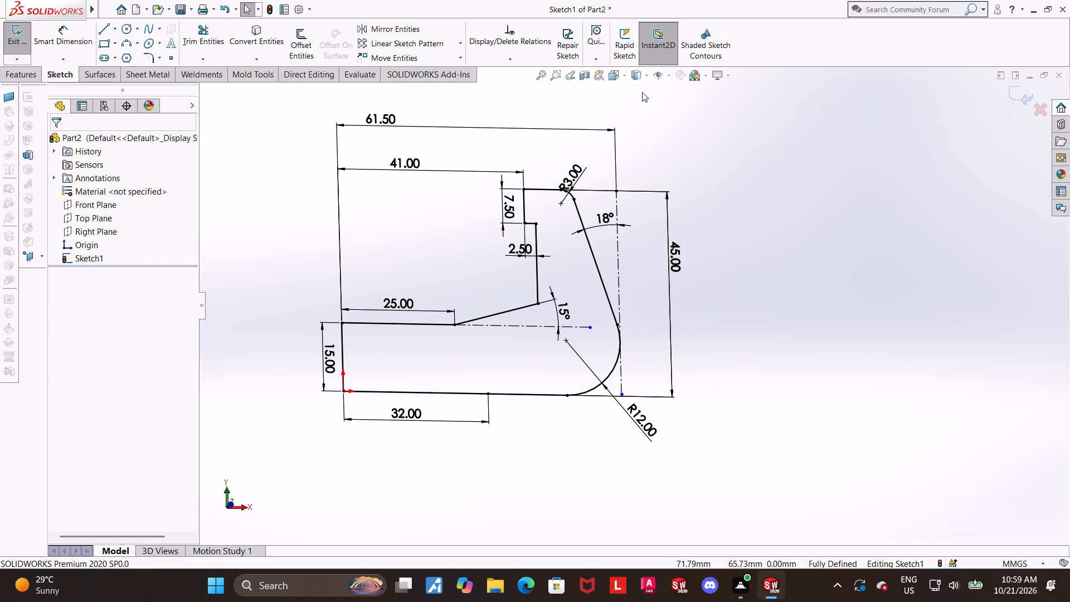
left_click(606, 79)
left_click(499, 344)
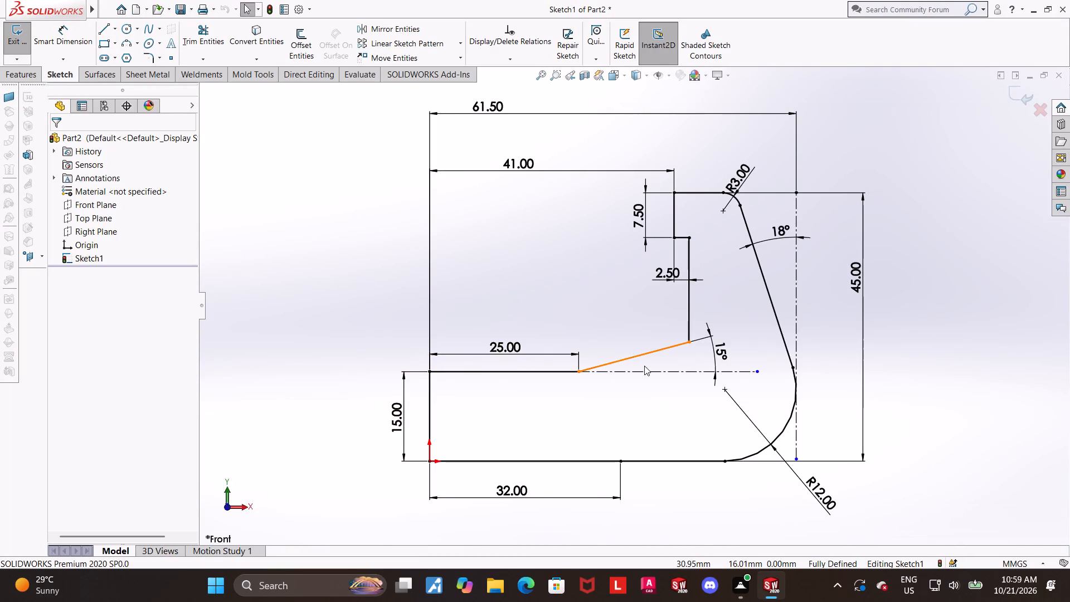
scroll(690, 353, "up", 1)
scroll(707, 236, "down", 1)
scroll(640, 215, "down", 2)
scroll(610, 258, "down", 2)
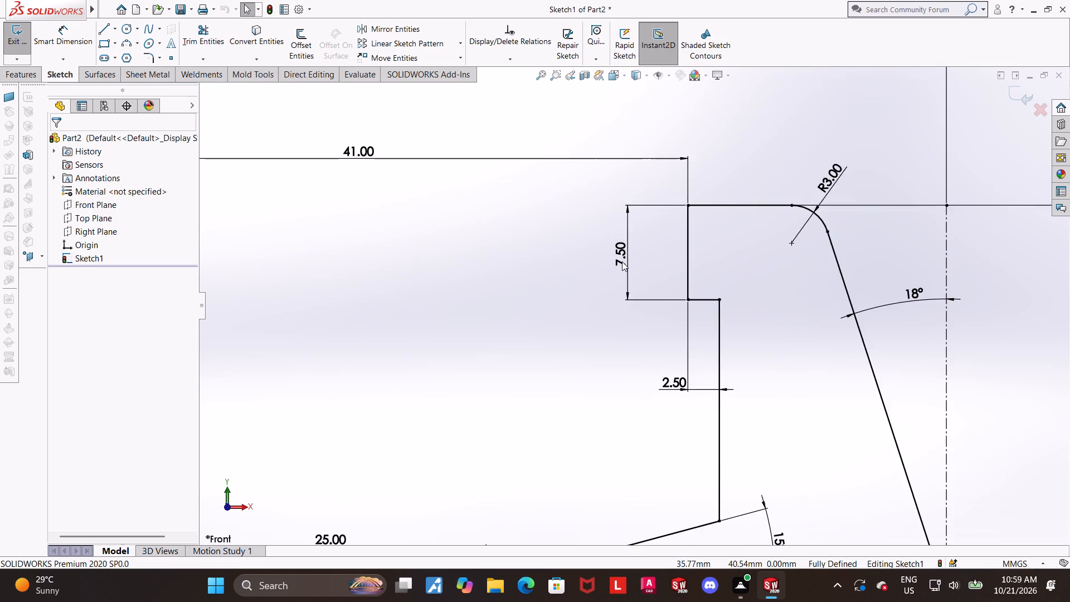
scroll(622, 261, "up", 6)
scroll(737, 267, "down", 4)
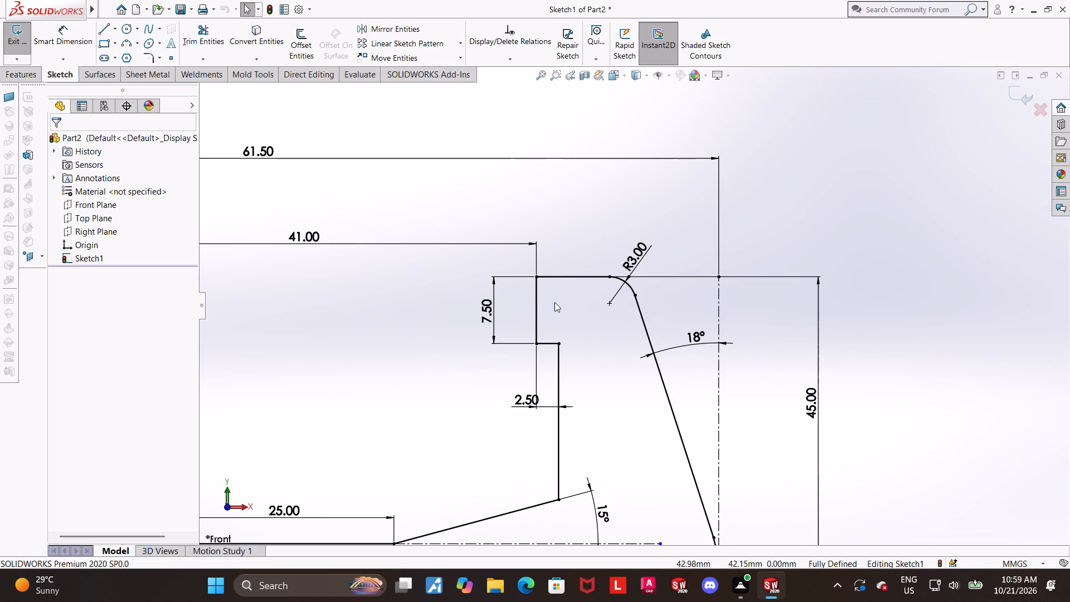
scroll(542, 341, "up", 3)
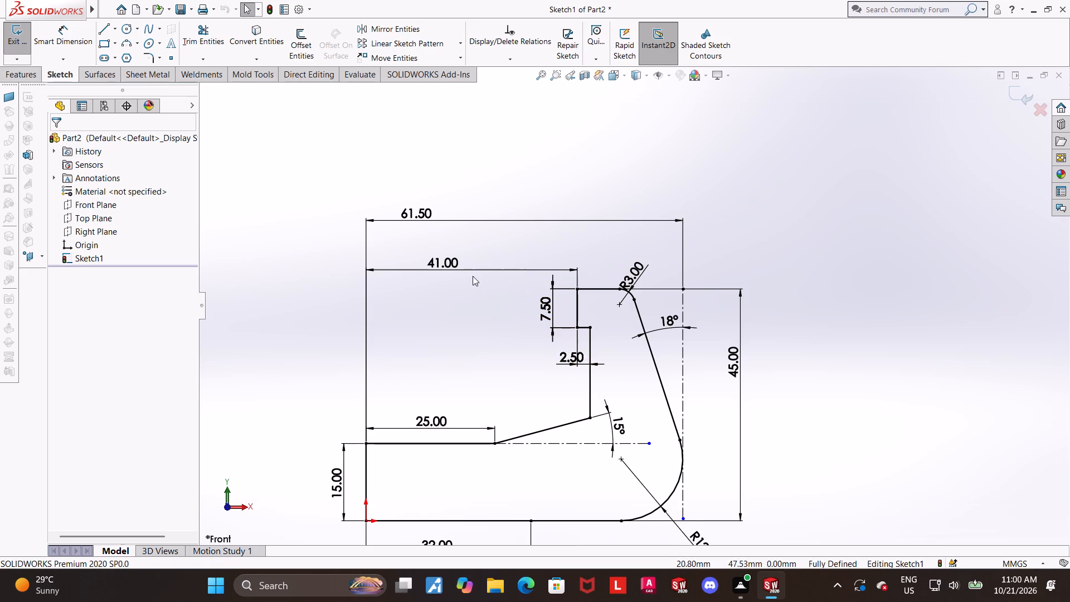
scroll(708, 344, "up", 1)
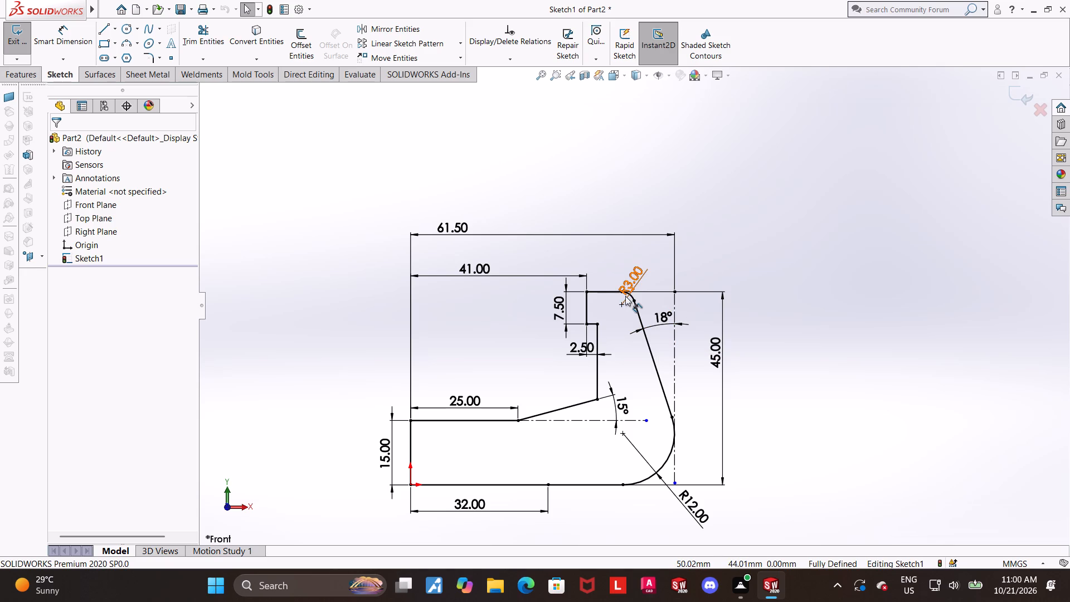
scroll(702, 369, "up", 3)
scroll(642, 409, "down", 4)
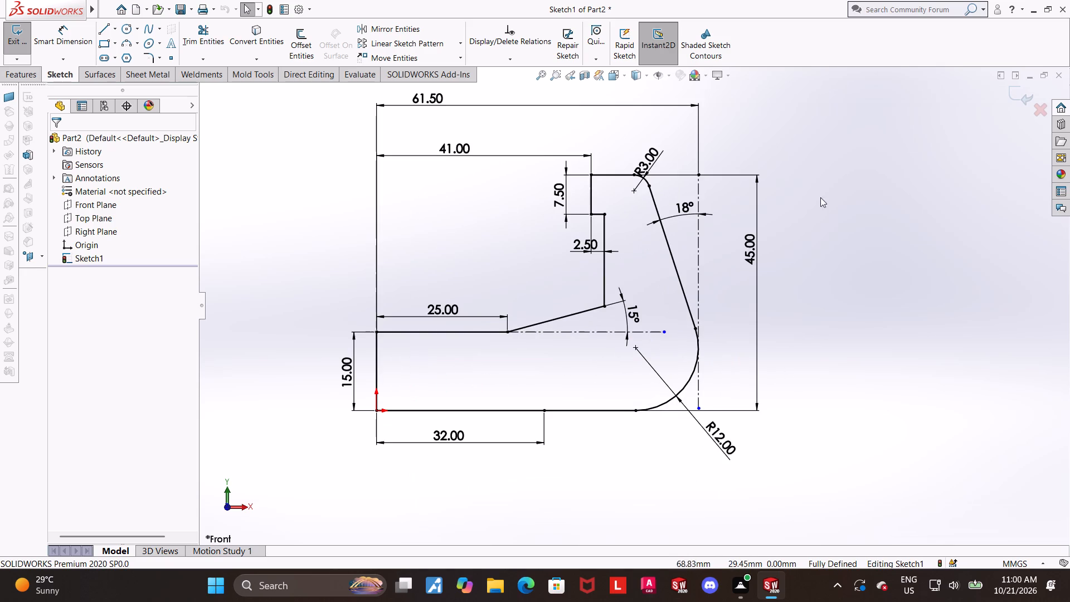
Exit the finished profile sketch.
left_click(1009, 90)
Extrude the profile sketch as a solid boss with a Mid Plane end condition and a 22 mm depth.
scroll(561, 303, "up", 2)
middle_click_drag(573, 338, 575, 340)
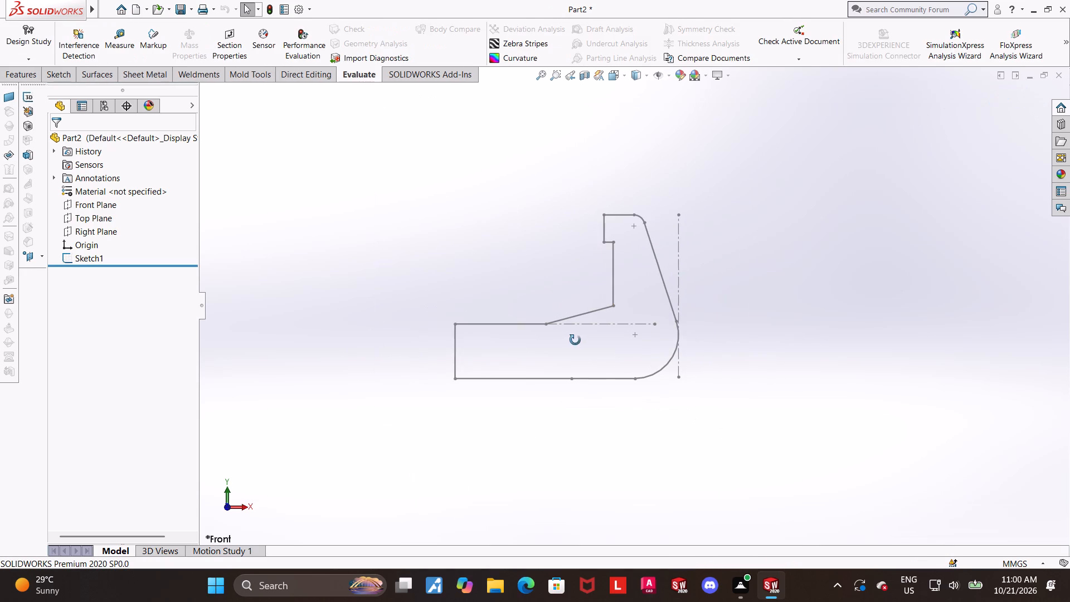
middle_click_drag(575, 340, 582, 343)
middle_click_drag(566, 327, 569, 333)
left_click(99, 256)
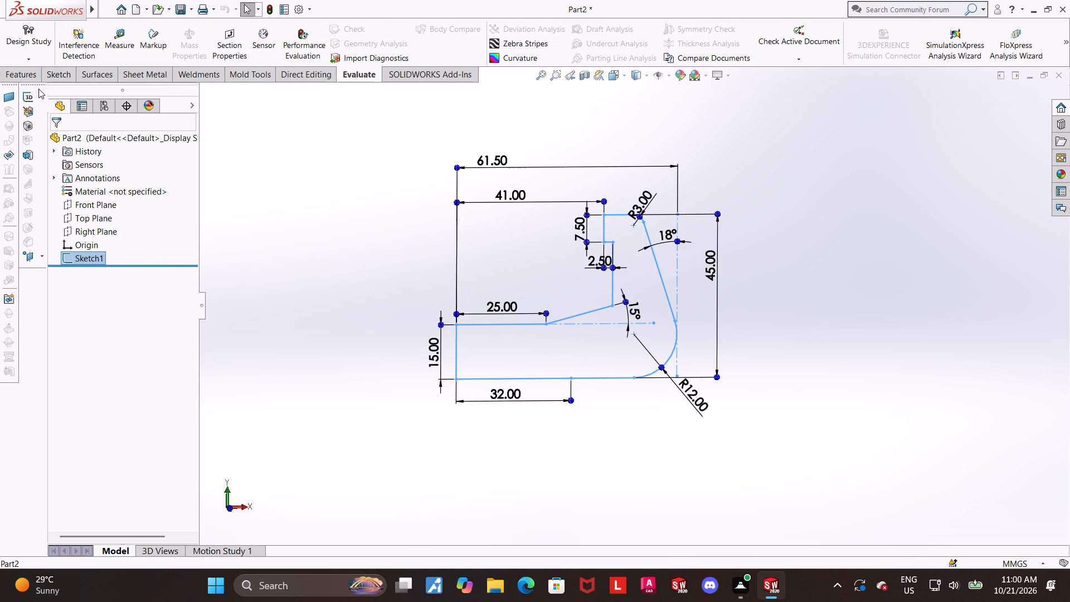
left_click(35, 77)
left_click(26, 31)
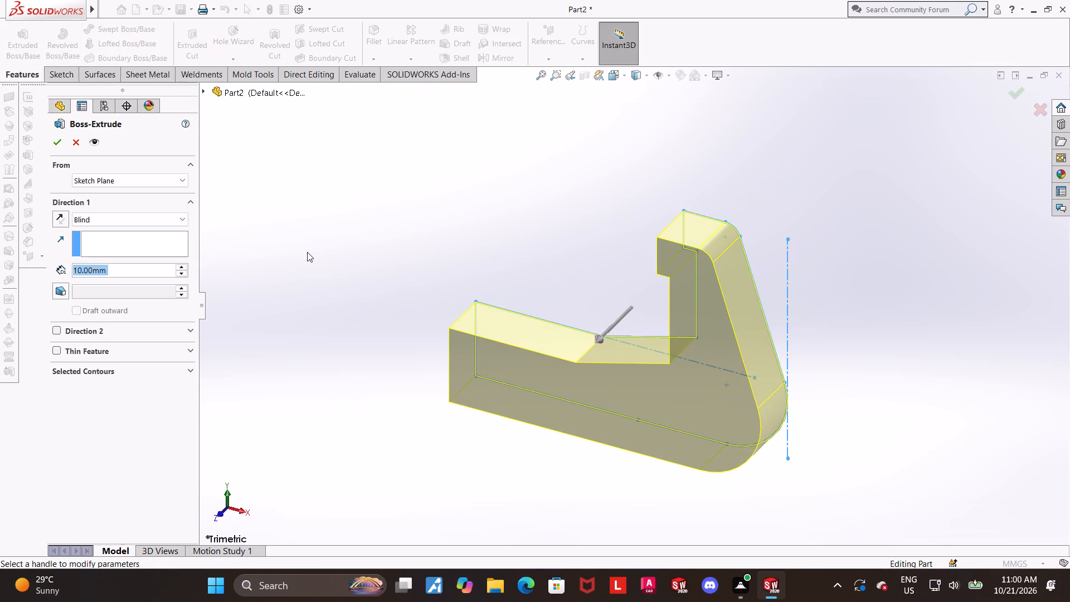
scroll(408, 274, "up", 1)
scroll(515, 269, "down", 1)
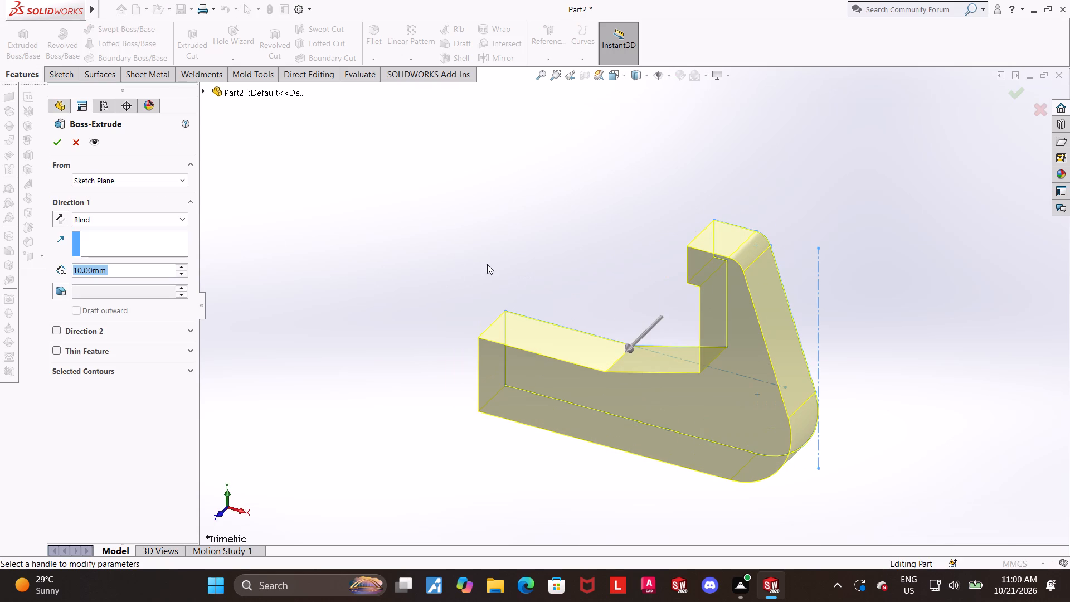
type("22")
key("Return")
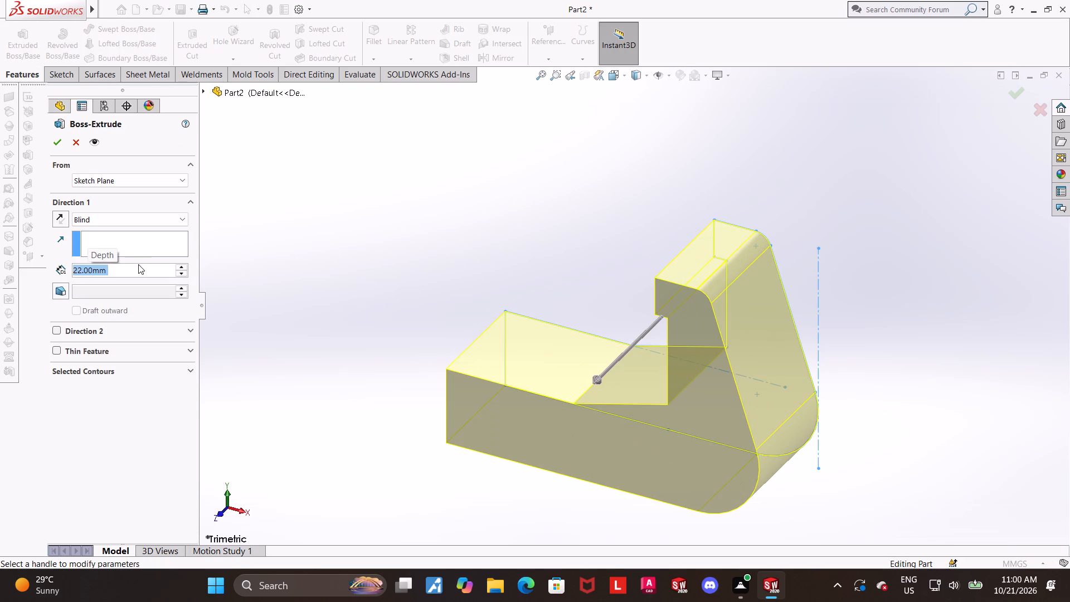
left_click(120, 216)
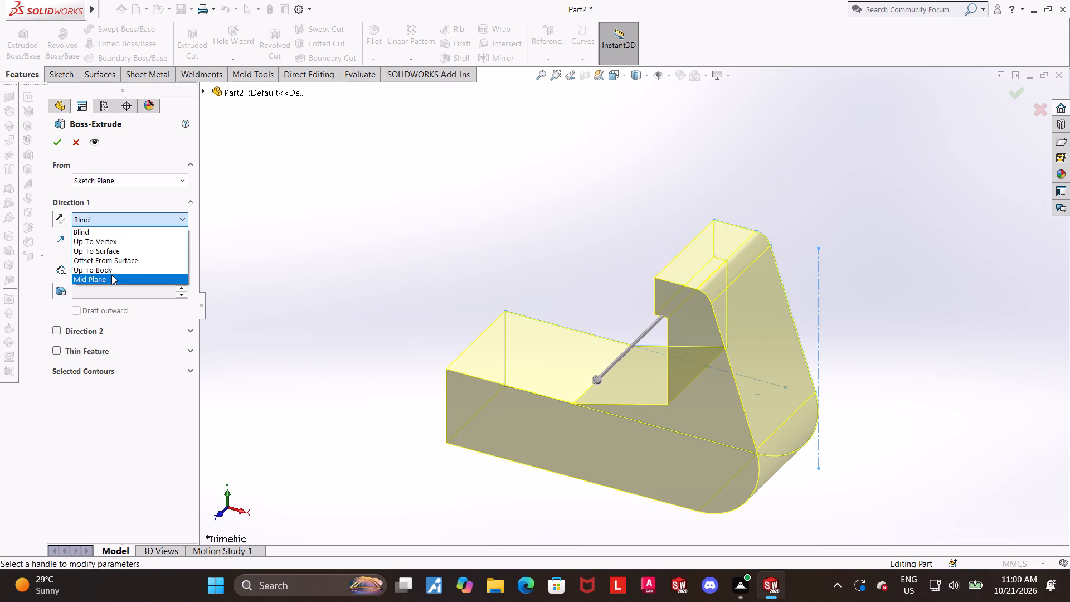
left_click(111, 275)
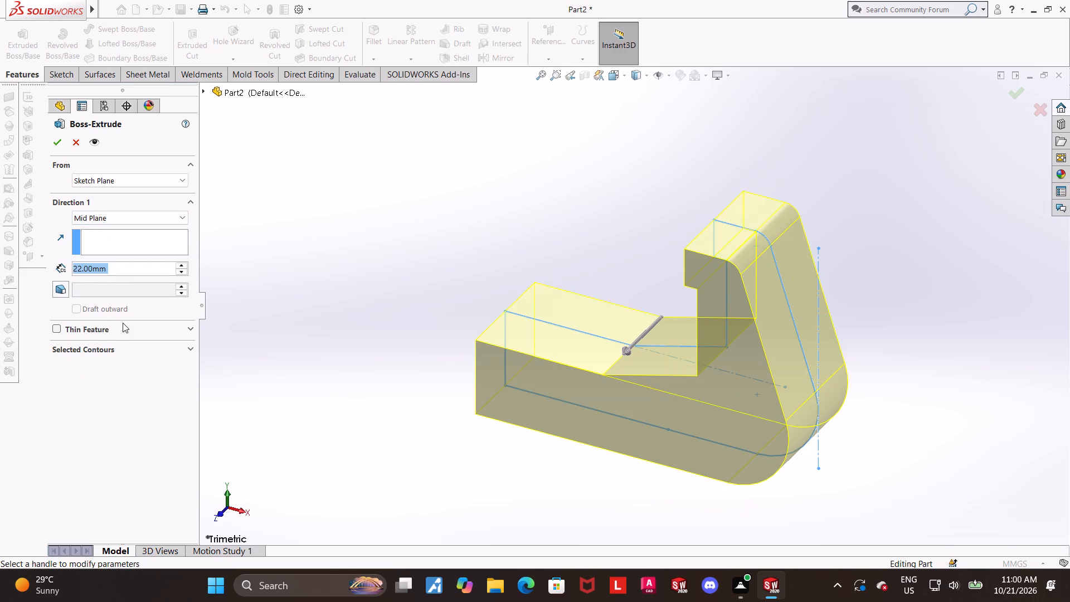
scroll(200, 305, "up", 1)
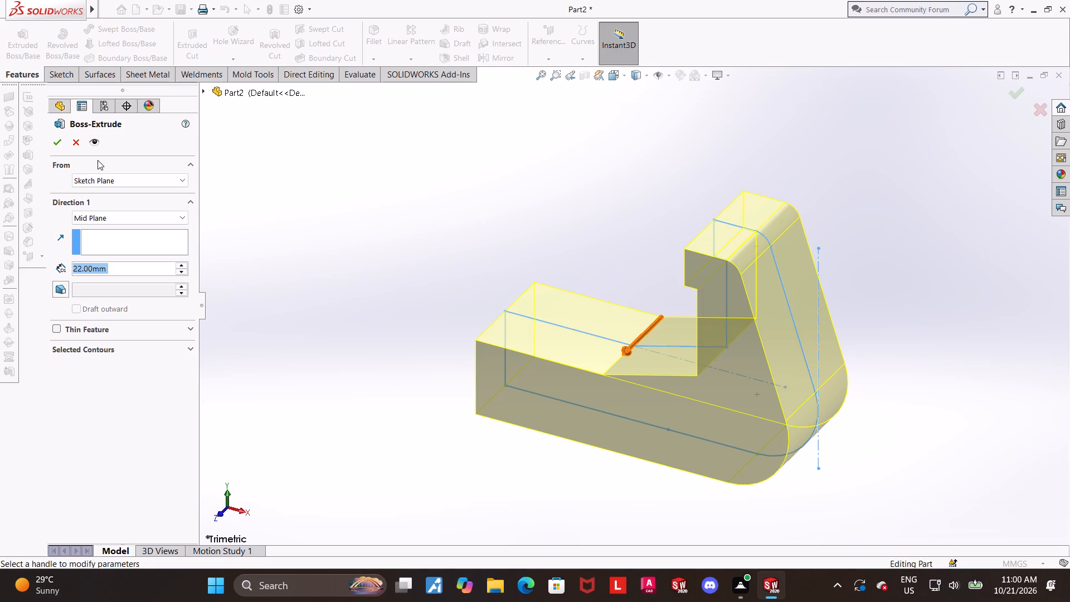
left_click(60, 140)
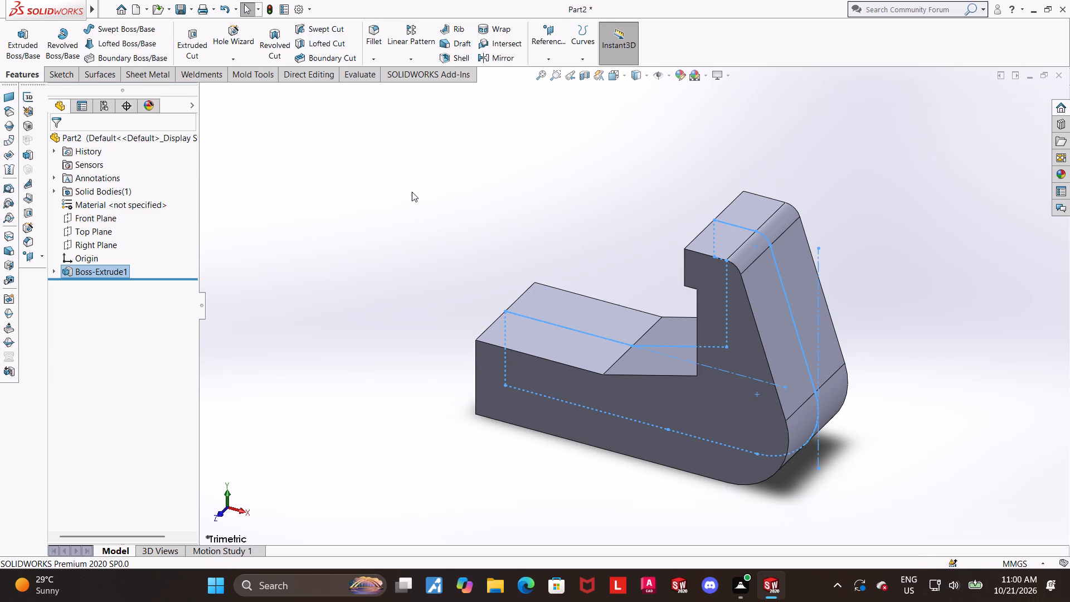
Open the boss extrusion's definition to review its settings and close it again.
scroll(735, 237, "up", 2)
scroll(730, 337, "down", 2)
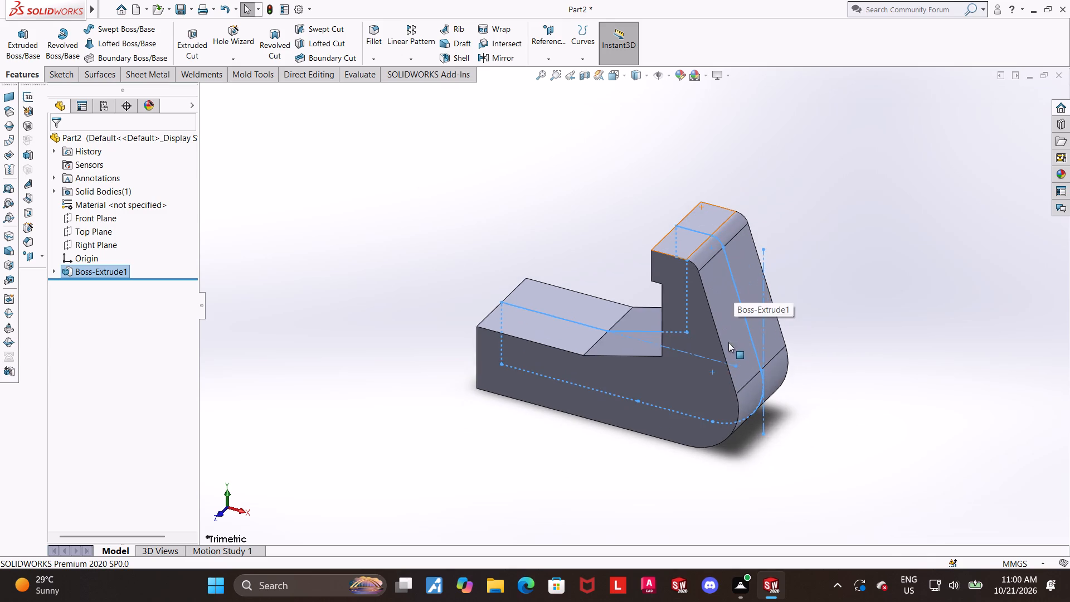
middle_click_drag(581, 486, 637, 456)
left_click(100, 266)
left_click(109, 228)
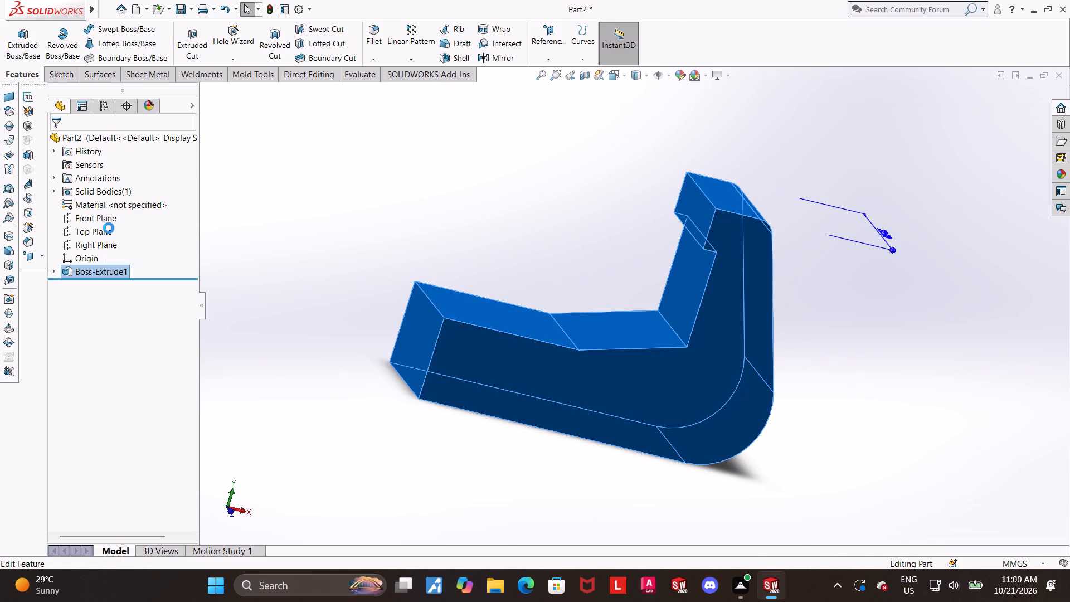
middle_click_drag(884, 383, 809, 453)
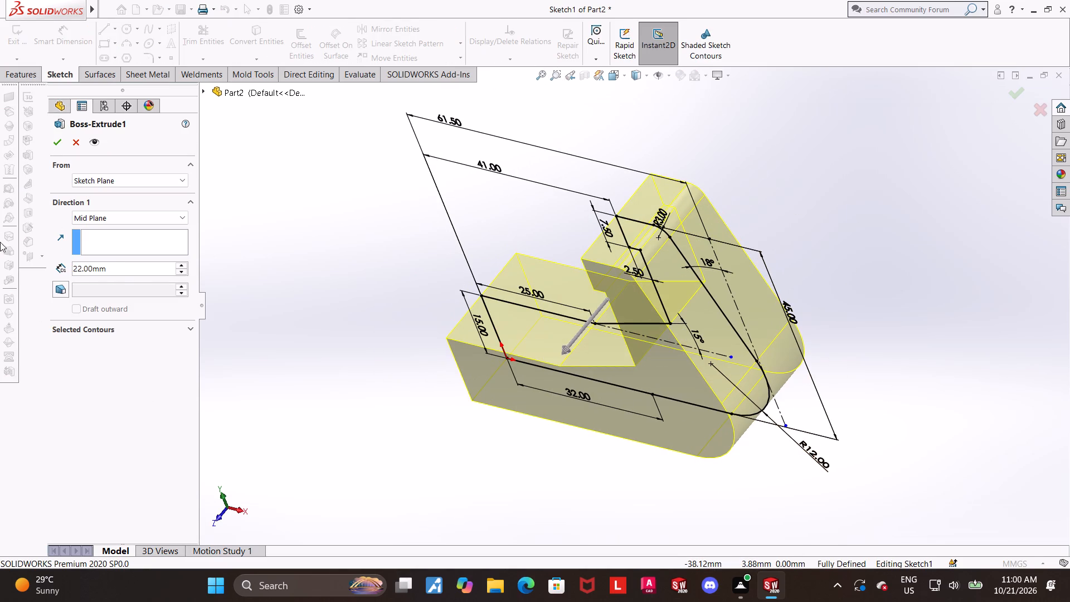
left_click(50, 142)
Examine the extruded solid from several angles.
scroll(792, 458, "up", 3)
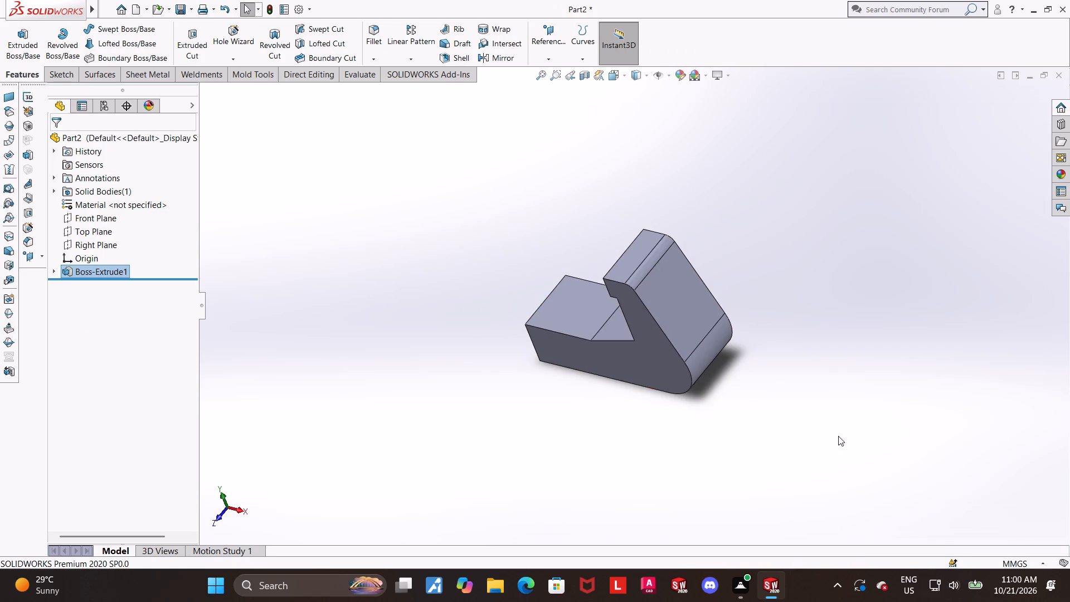
left_click(838, 436)
middle_click_drag(628, 355, 694, 351)
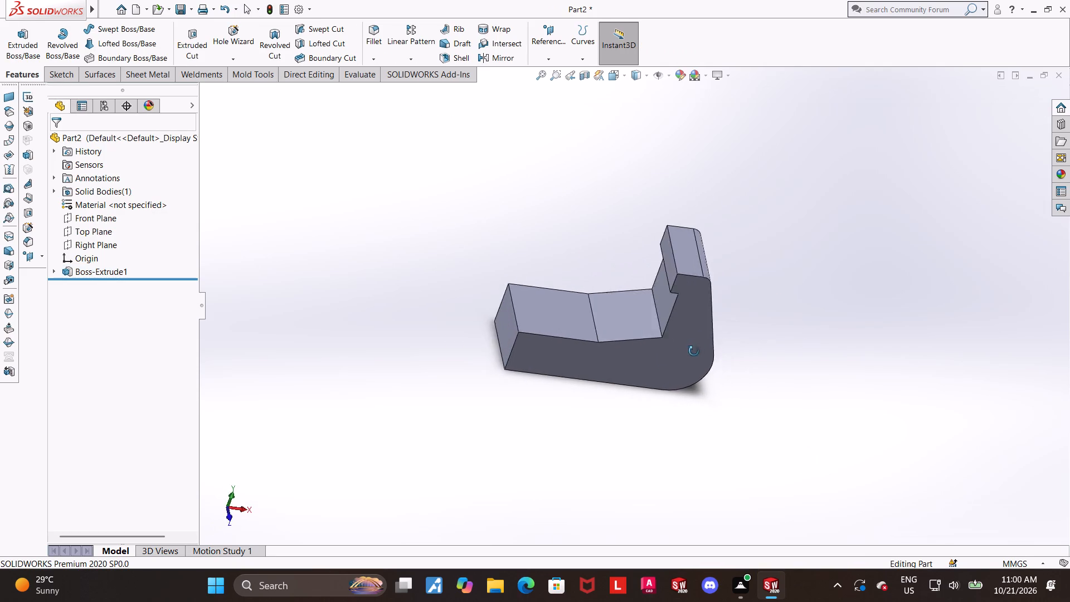
middle_click_drag(694, 351, 711, 353)
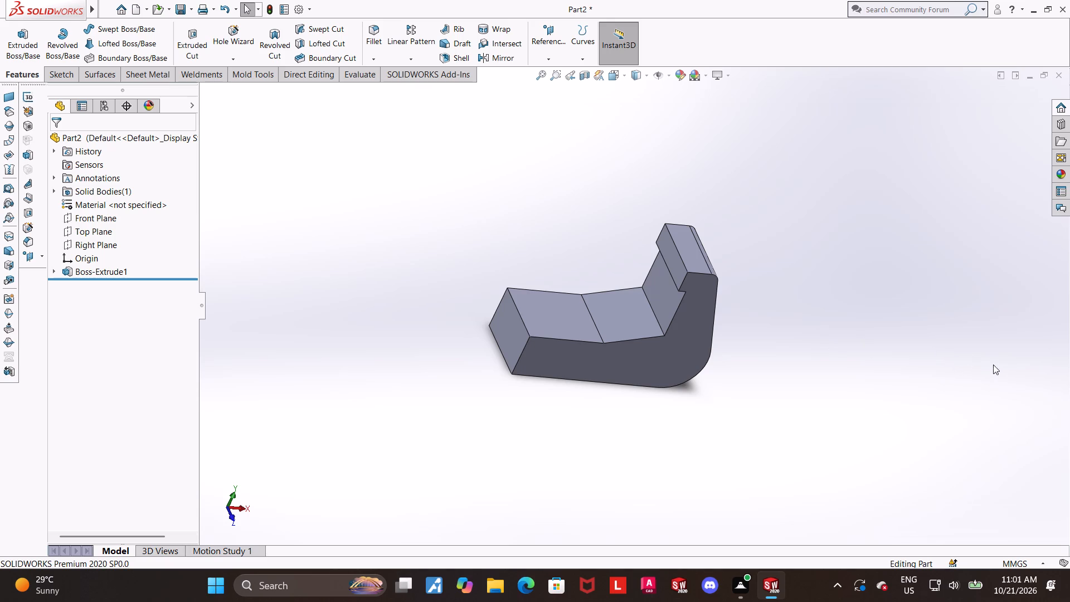
middle_click_drag(814, 336, 795, 342)
scroll(868, 326, "down", 1)
scroll(890, 328, "up", 1)
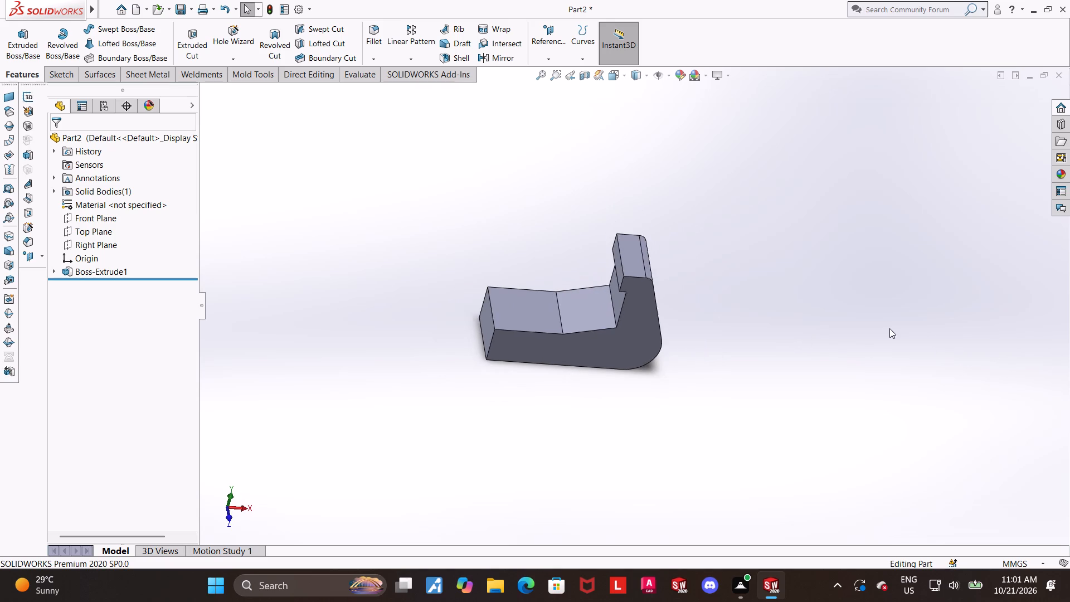
scroll(889, 328, "up", 1)
middle_click_drag(887, 329, 853, 326)
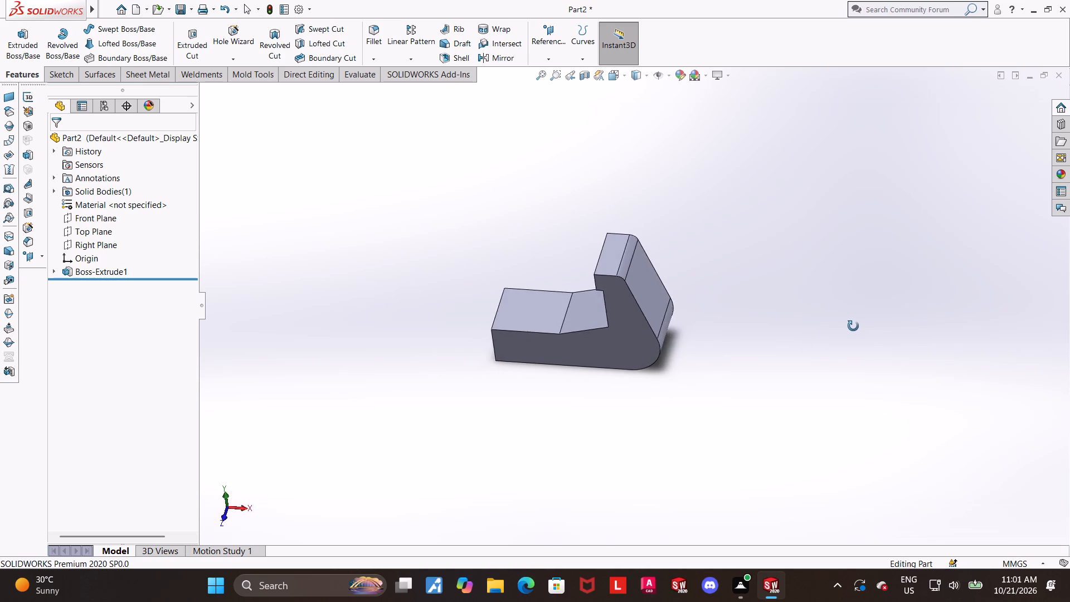
middle_click_drag(853, 326, 872, 395)
scroll(745, 271, "down", 3)
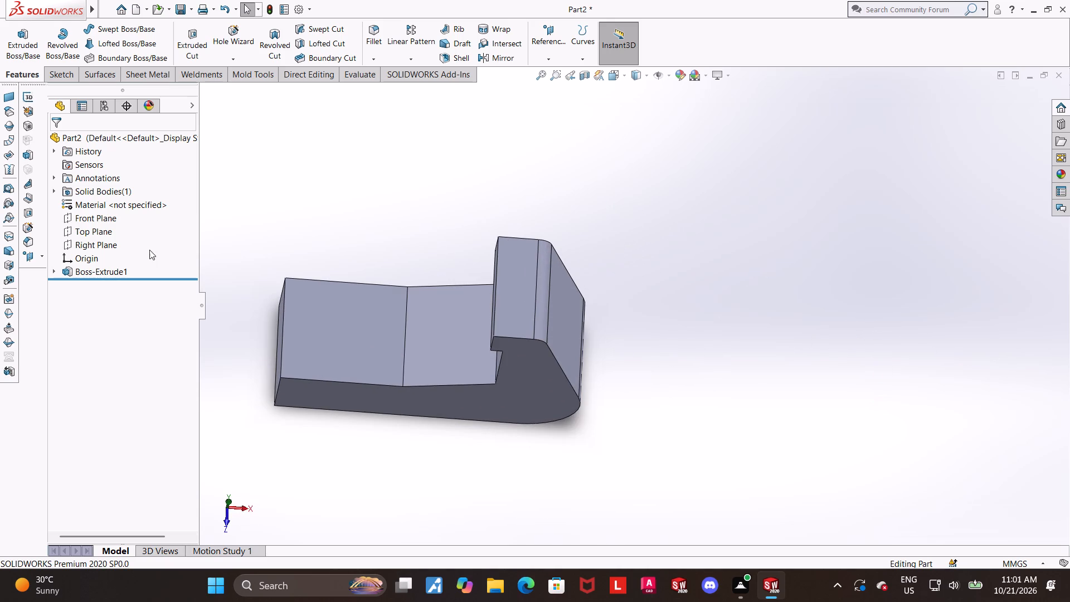
Start a new sketch on the Top Plane and view it face-on.
left_click(99, 227)
left_click(109, 213)
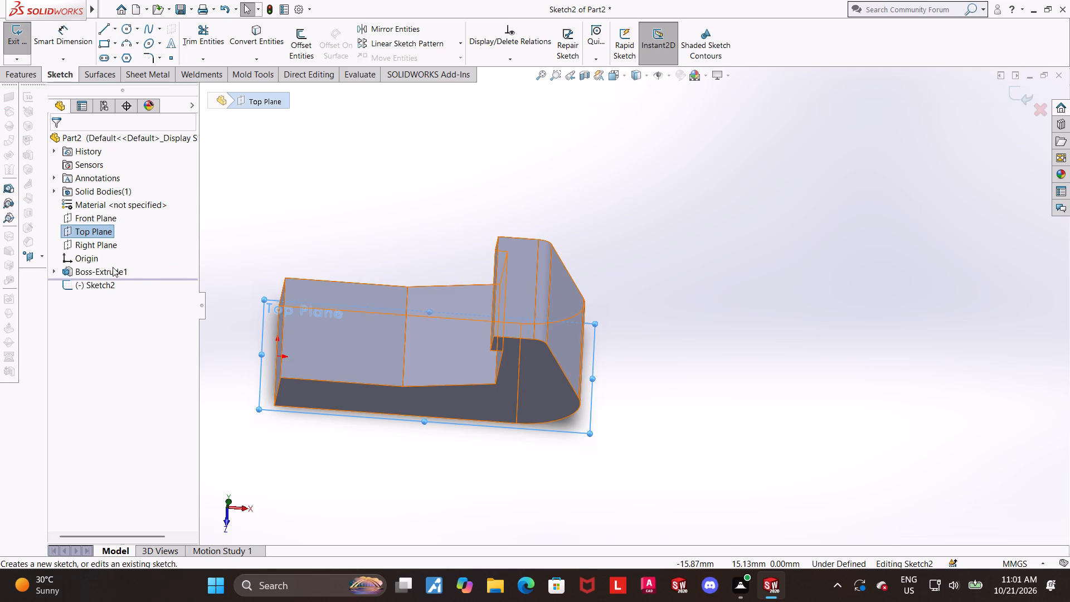
left_click(112, 285)
left_click(133, 267)
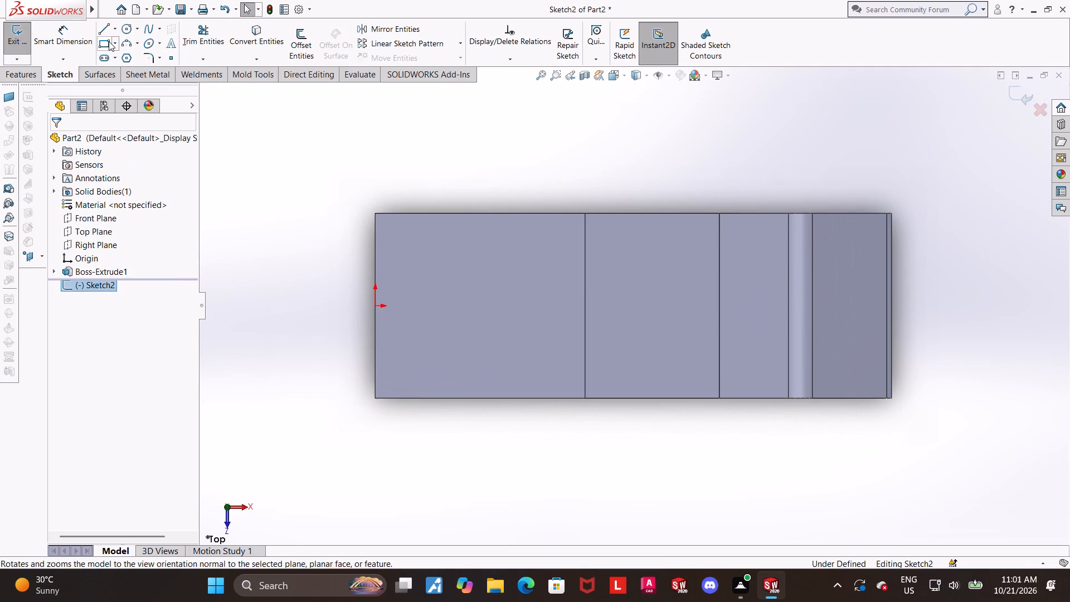
Sketch a corner rectangle about 8.4 mm wide, from the edge where the slope begins to beyond the body's hooked end.
left_click(109, 41)
scroll(257, 153, "up", 2)
scroll(549, 183, "up", 2)
scroll(831, 312, "down", 3)
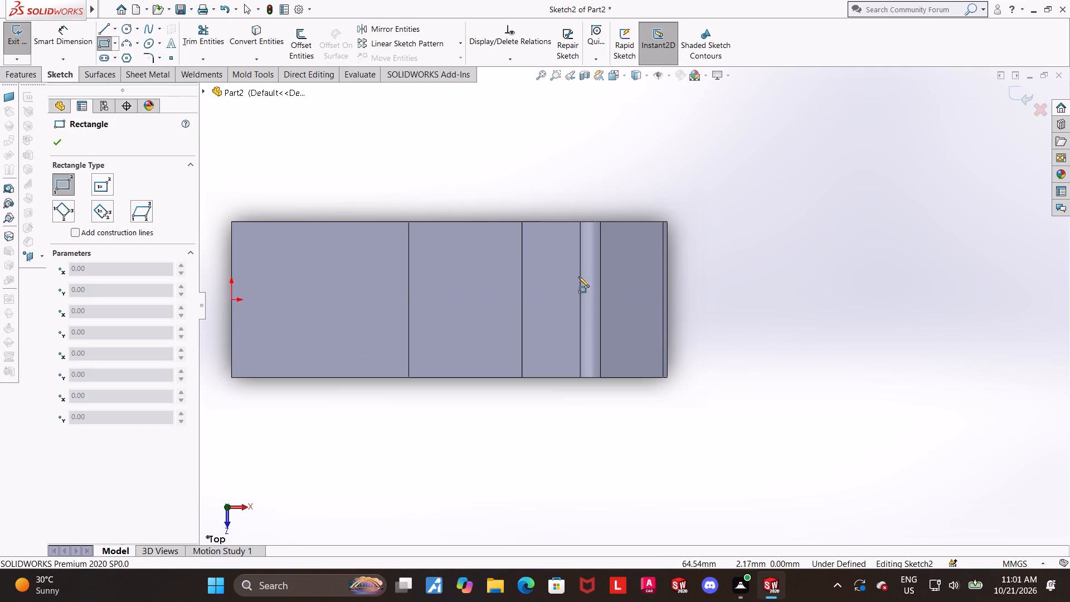
left_click(408, 273)
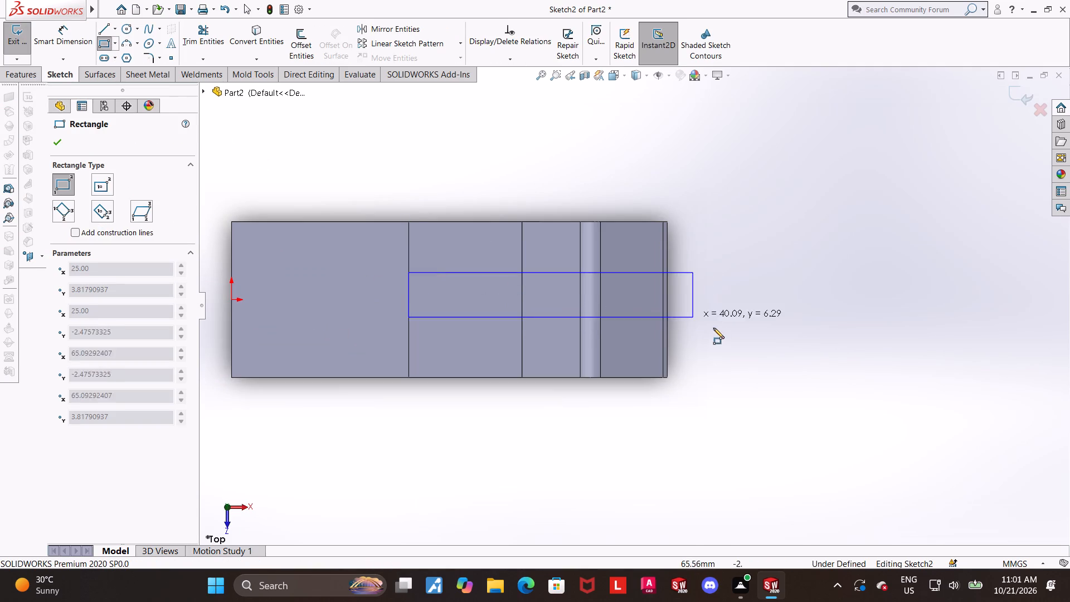
left_click(726, 332)
key("Escape")
key("Escape")
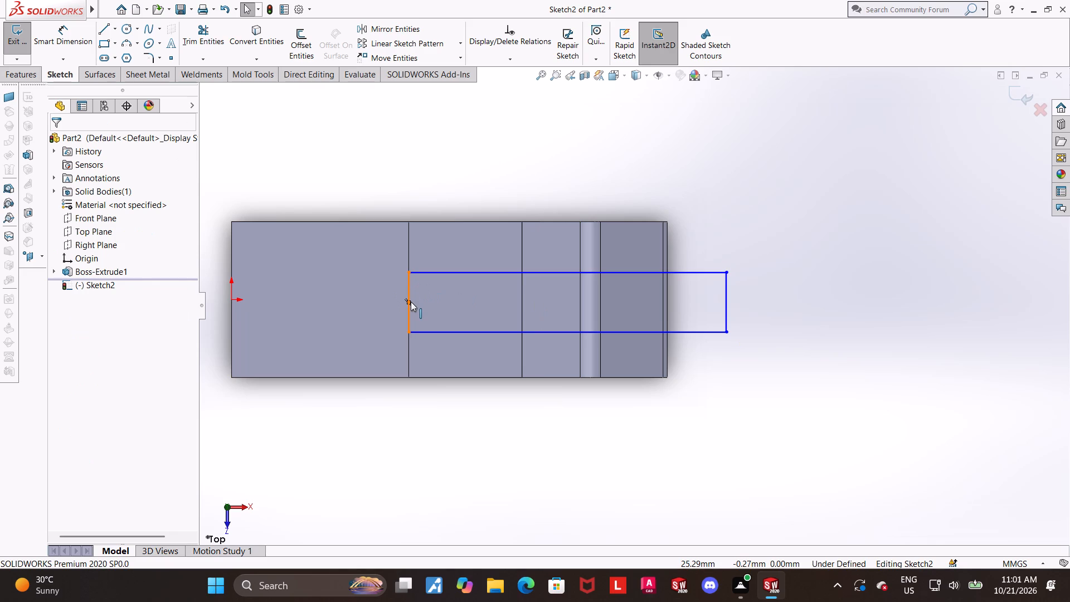
Align the midpoint of the rectangle's short edge on the body horizontally with the origin.
left_click(410, 302)
left_click(231, 300, "ctrl")
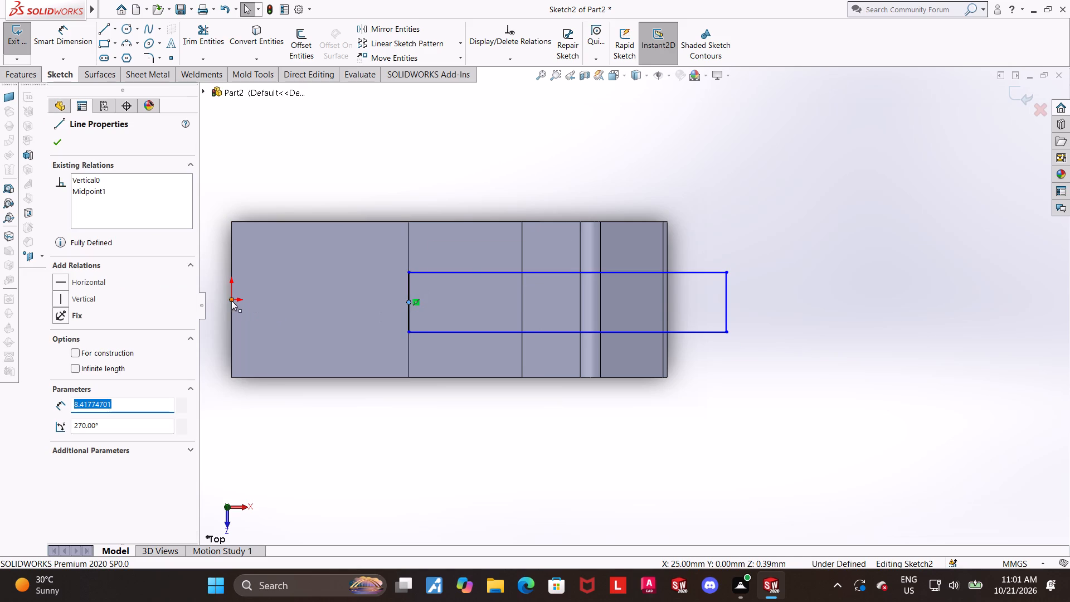
left_click(56, 337)
left_click(478, 434)
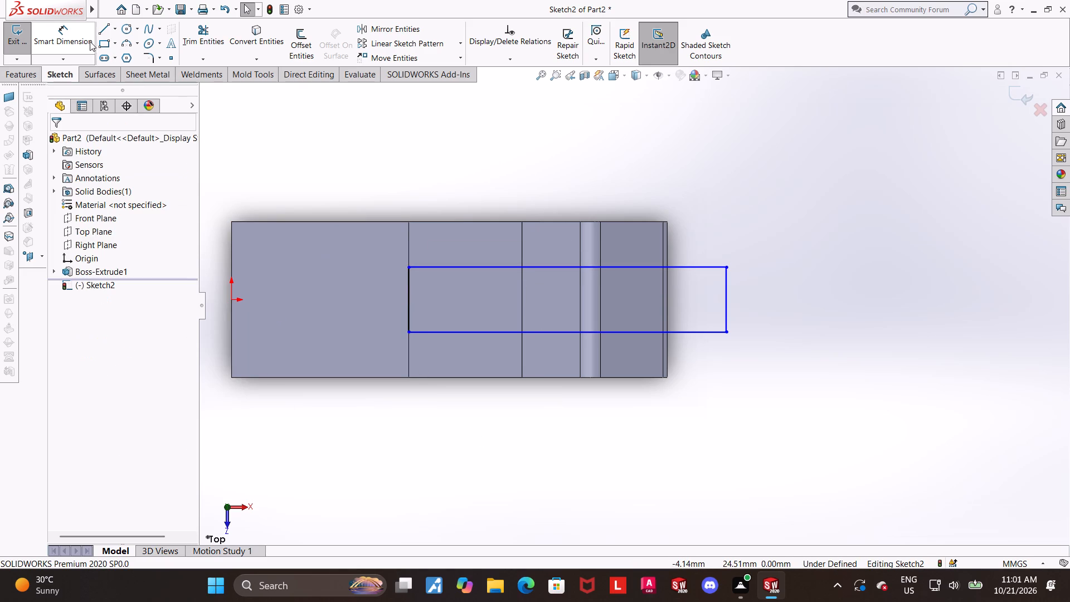
Dimension the rectangle's outer short edge as 8 mm.
left_click(78, 37)
scroll(281, 157, "up", 1)
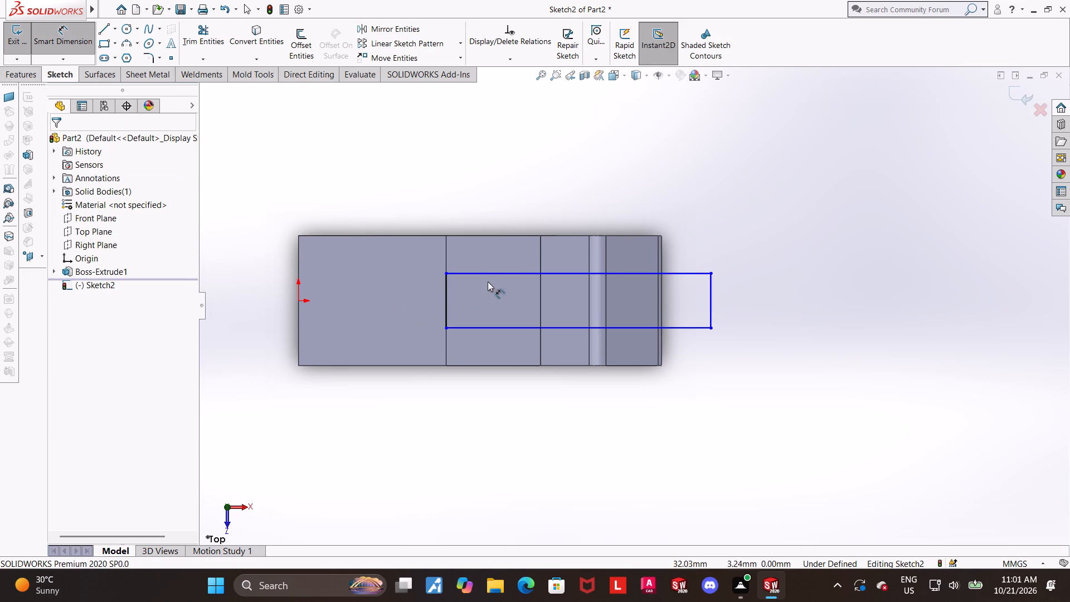
left_click(713, 304)
left_click(737, 295)
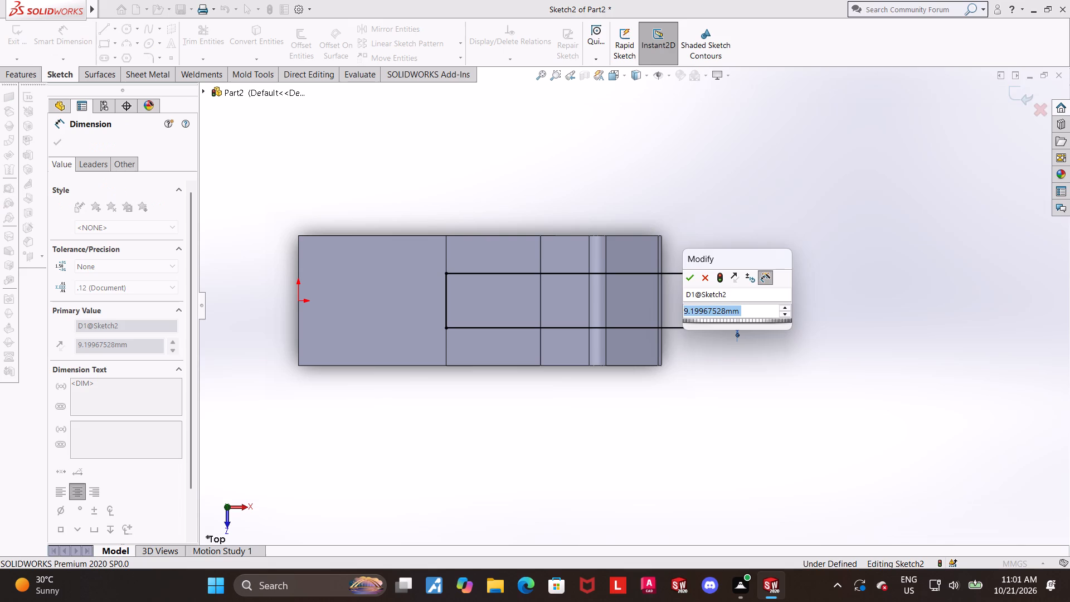
key("8")
key("Return")
key("Escape")
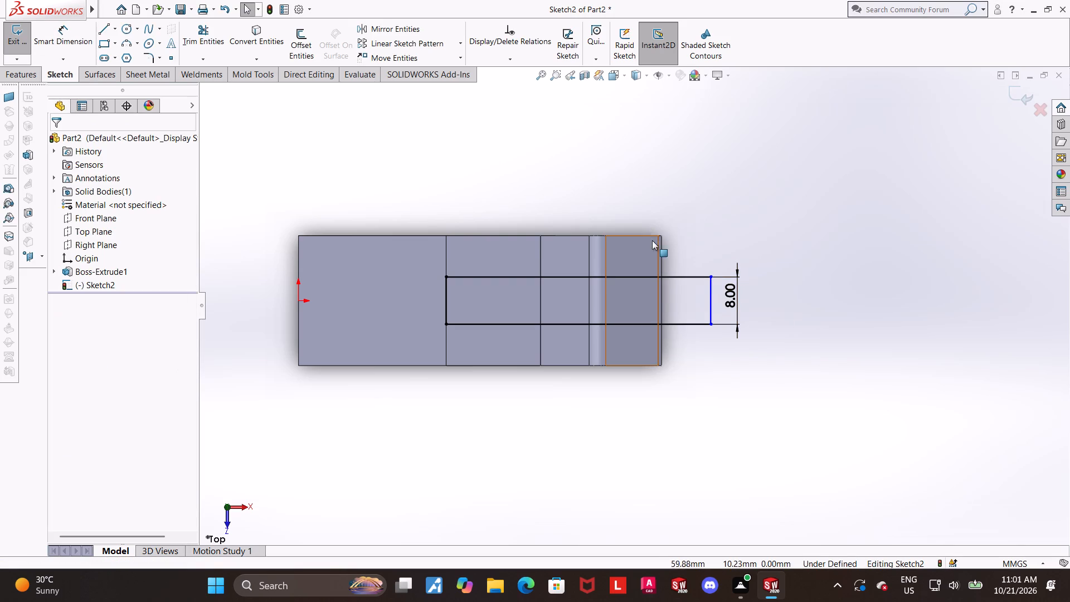
Check the gaps between the rectangle's long edges and the body's adjacent side edges with Smart Dimension, without keeping a dimension.
left_click(71, 27)
left_click(608, 326)
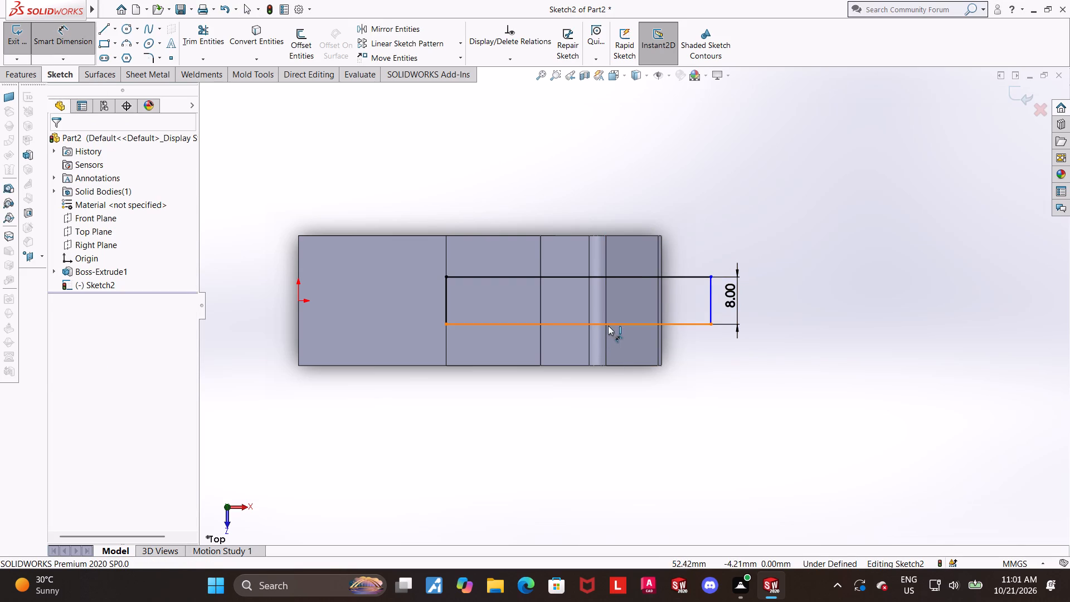
left_click(623, 367)
key("Escape")
key("Escape")
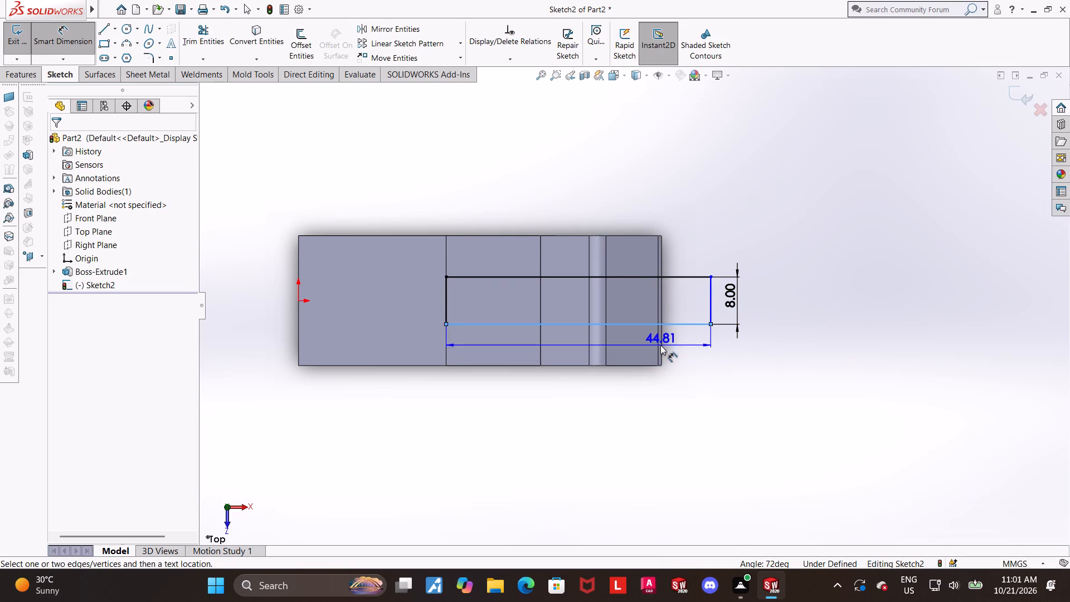
left_click(638, 277)
left_click(645, 236)
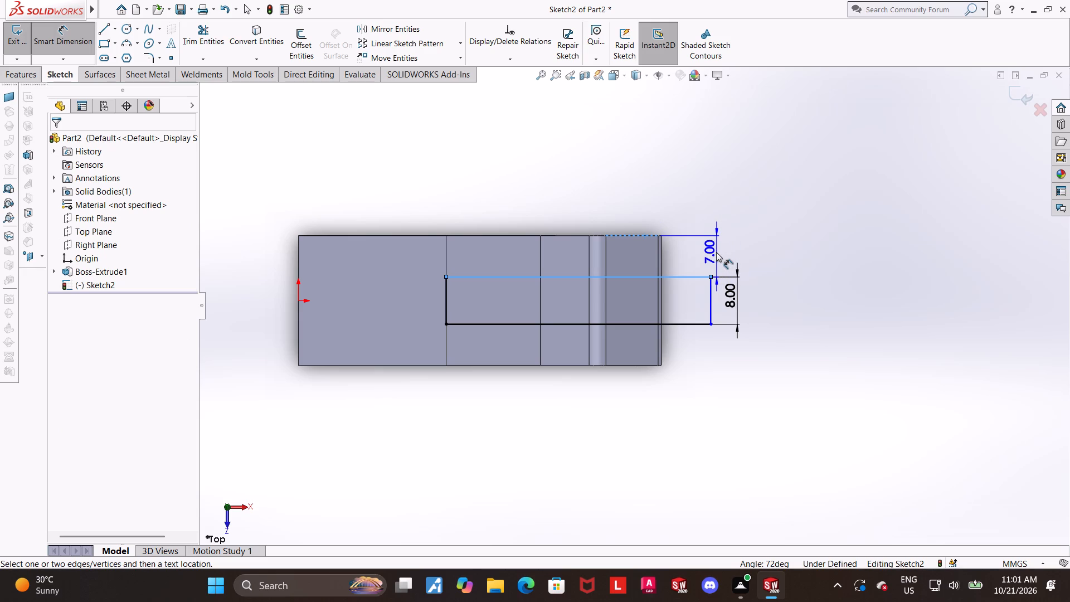
left_click(716, 252)
key("Escape")
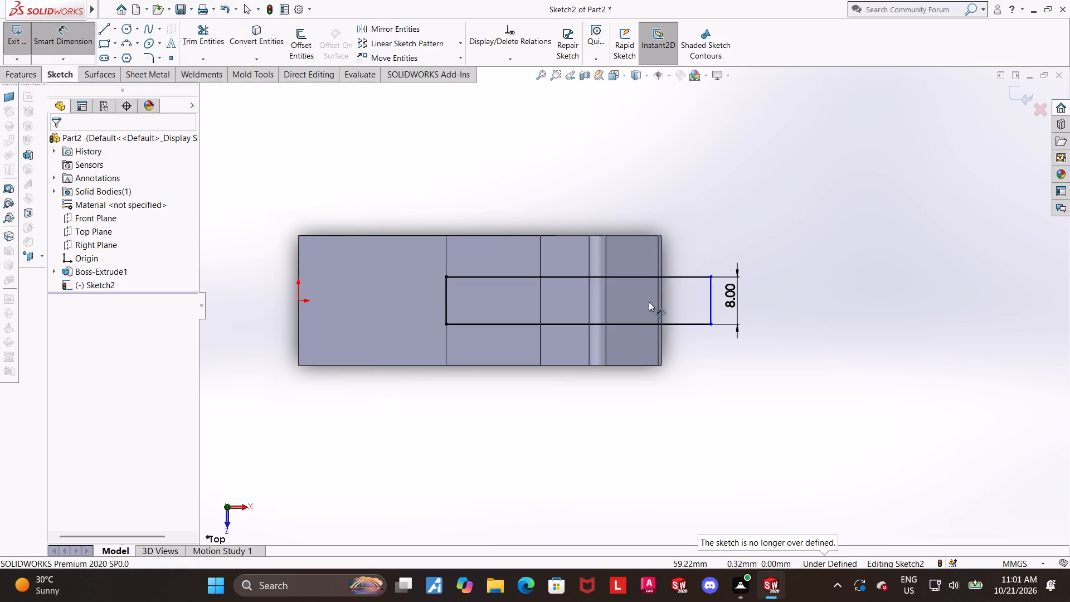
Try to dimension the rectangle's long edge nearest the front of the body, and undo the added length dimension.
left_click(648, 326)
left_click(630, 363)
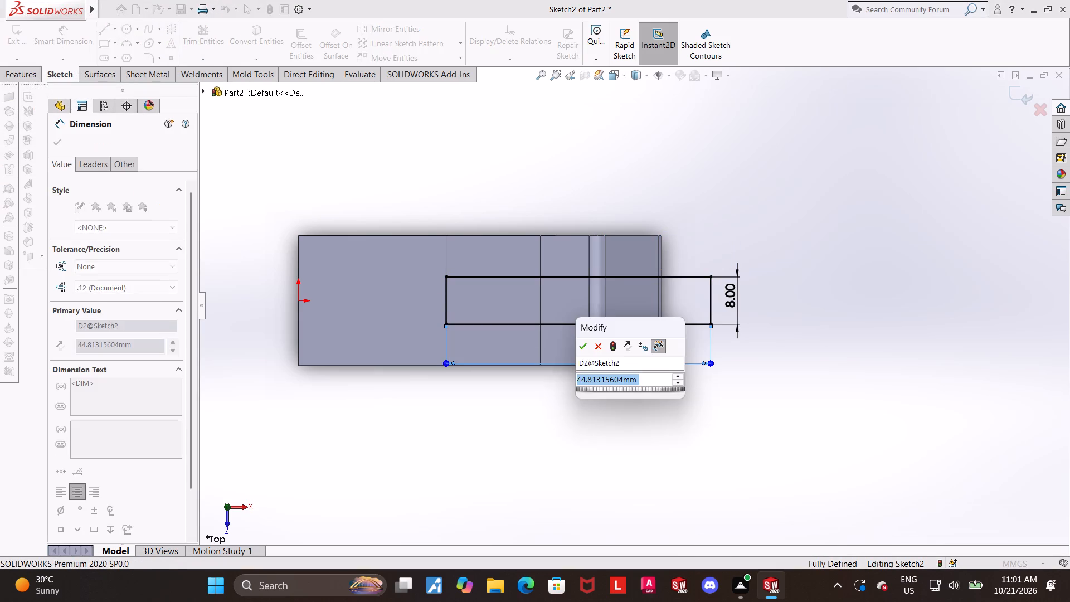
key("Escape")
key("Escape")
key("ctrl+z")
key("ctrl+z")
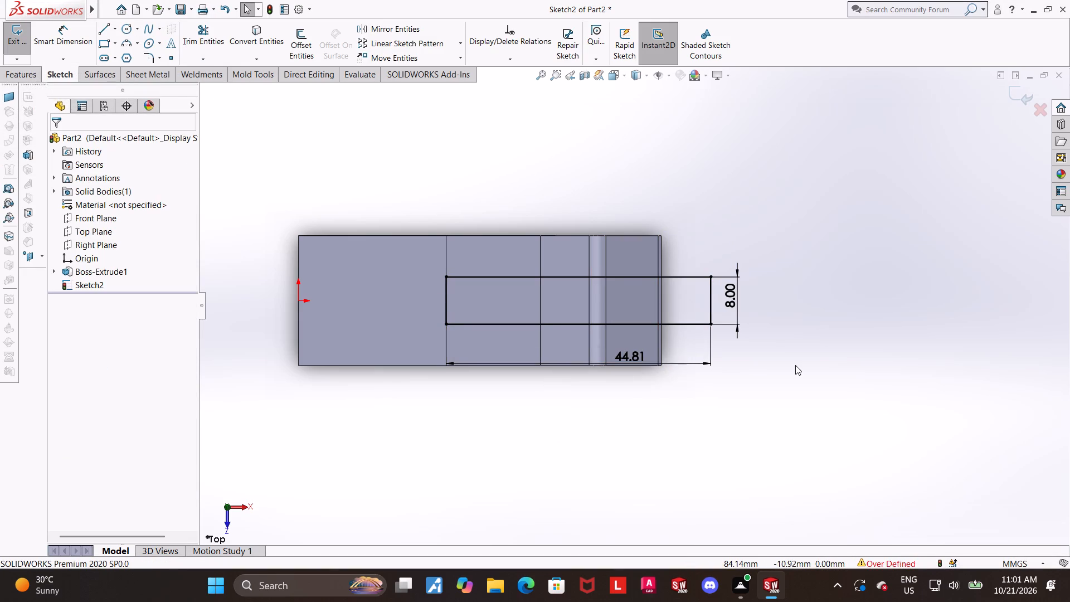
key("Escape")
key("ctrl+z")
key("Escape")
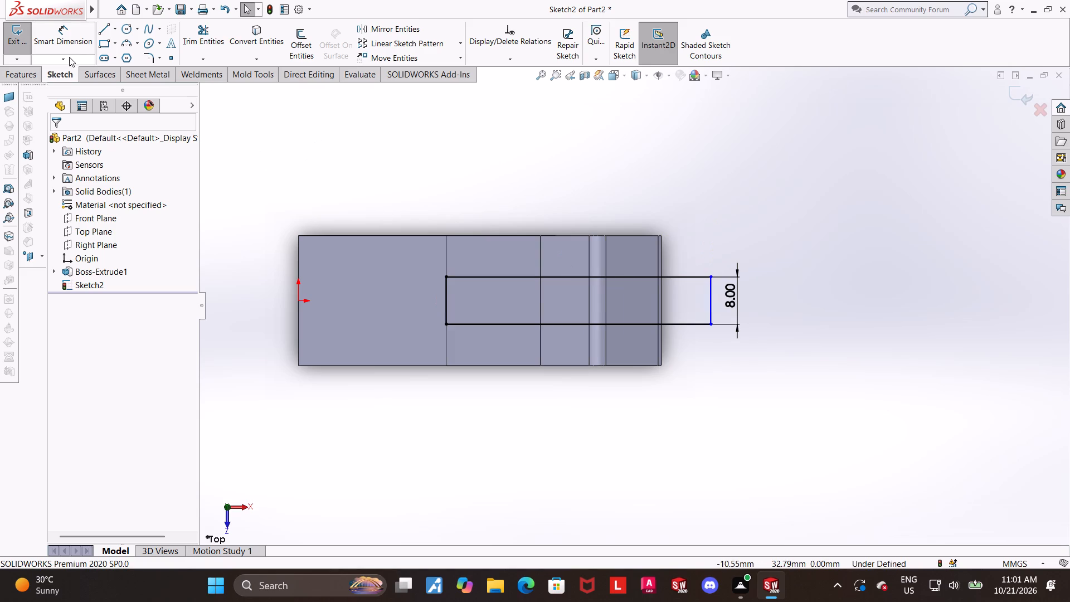
Check the gap between the rectangle's front long edge and the body's front side edge with Smart Dimension, without keeping it.
left_click(74, 38)
left_click(580, 324)
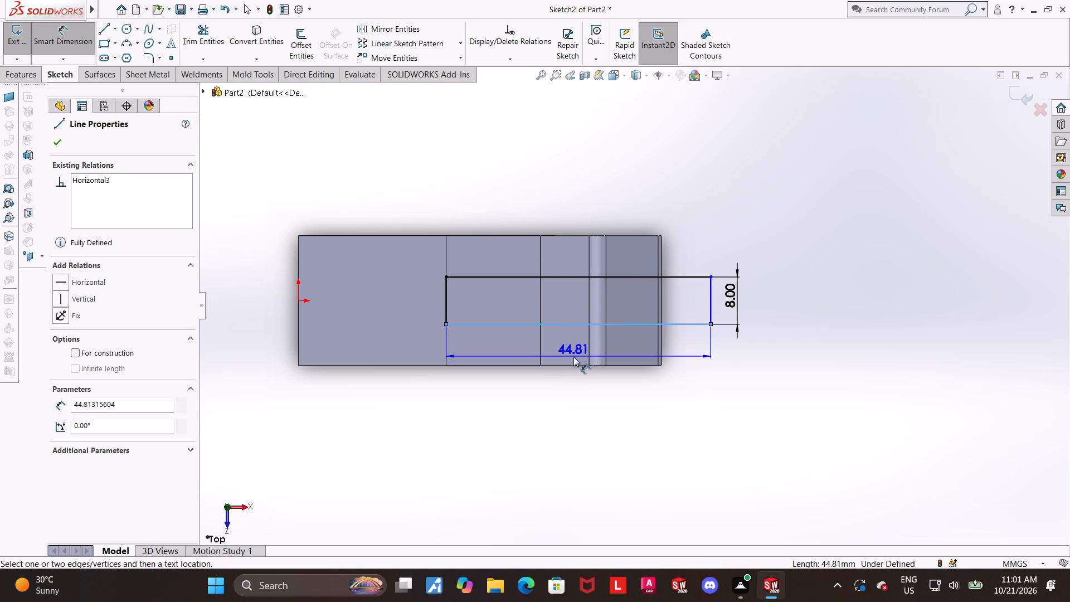
left_click(572, 365)
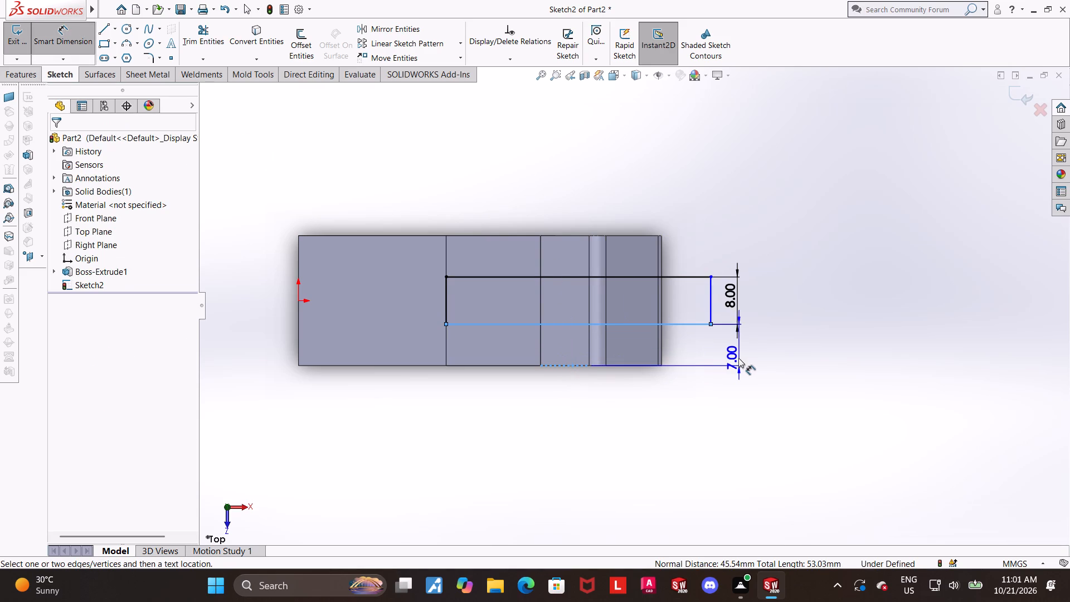
key("Escape")
key("Escape")
key("Escape")
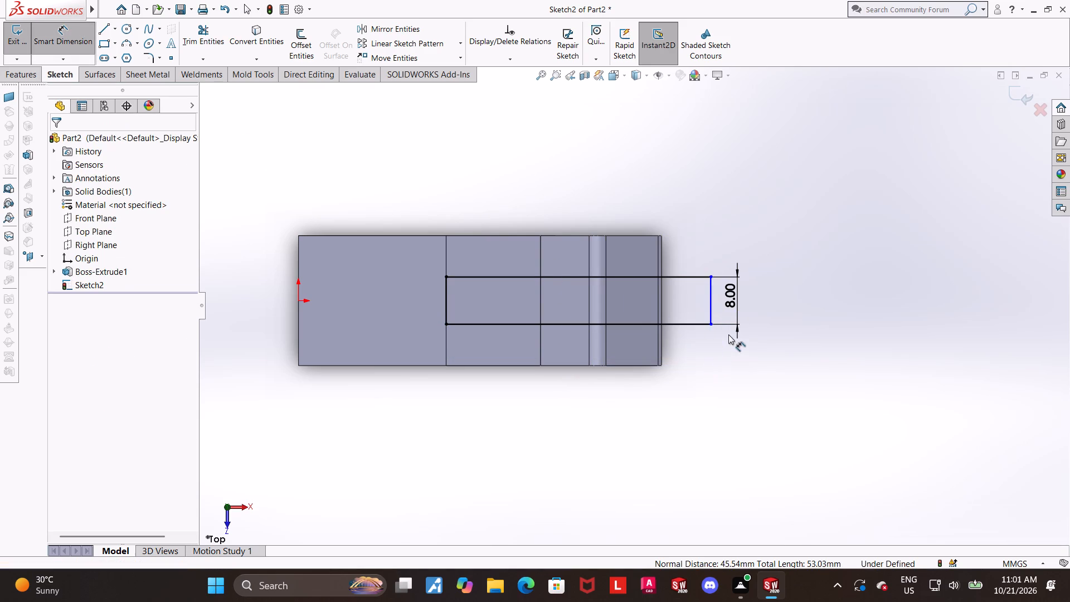
Make the rectangle's outer short edge collinear with the silhouette edge at the body's hooked end.
left_click(709, 310)
left_click(662, 305, "ctrl")
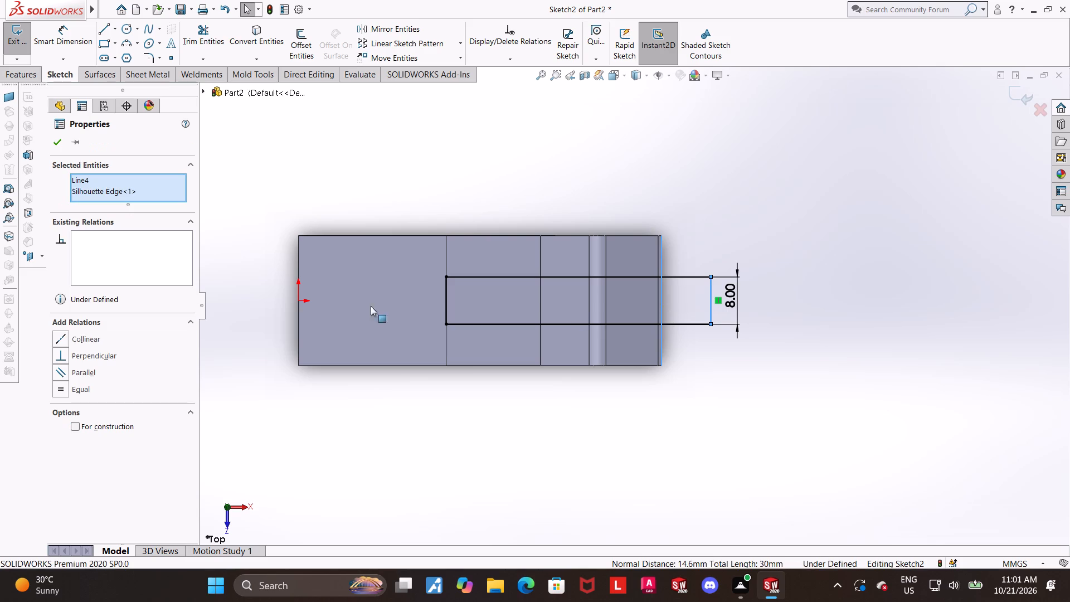
left_click(59, 338)
left_click(709, 350)
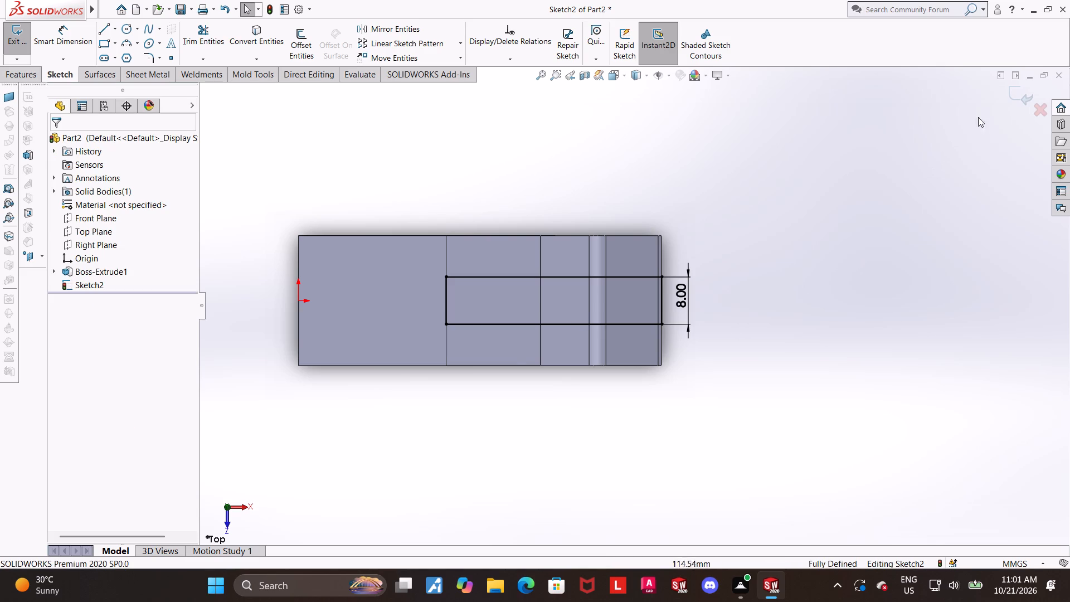
Finish the sketch and cut-extrude the rectangle Through All upward, with the direction reversed, to slot the hooked end.
left_click(1014, 90)
scroll(713, 265, "up", 1)
middle_click_drag(712, 368, 714, 260)
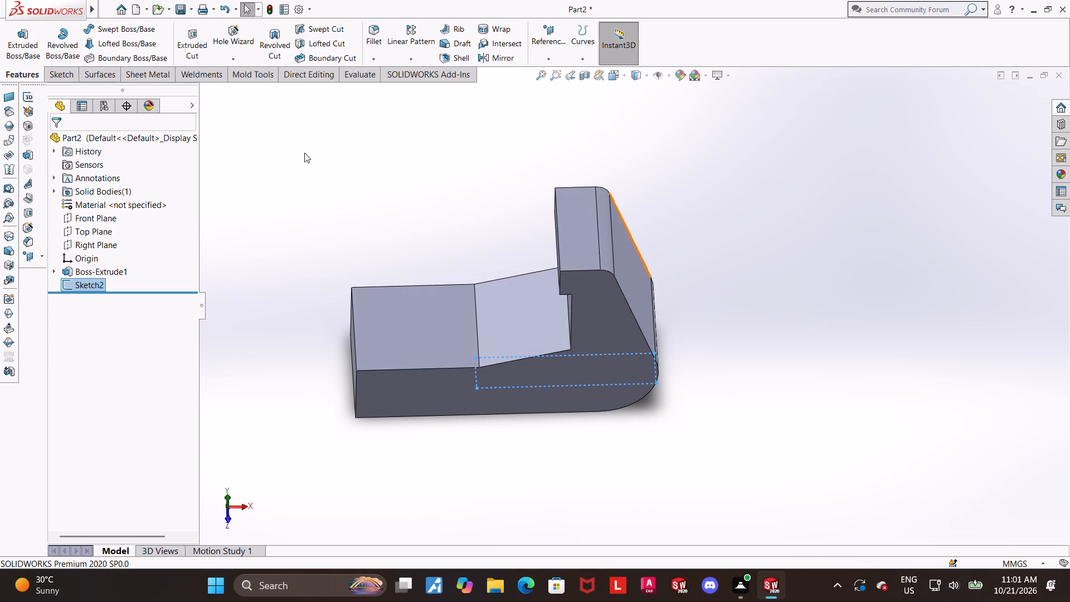
left_click(191, 46)
middle_click_drag(490, 342, 477, 244)
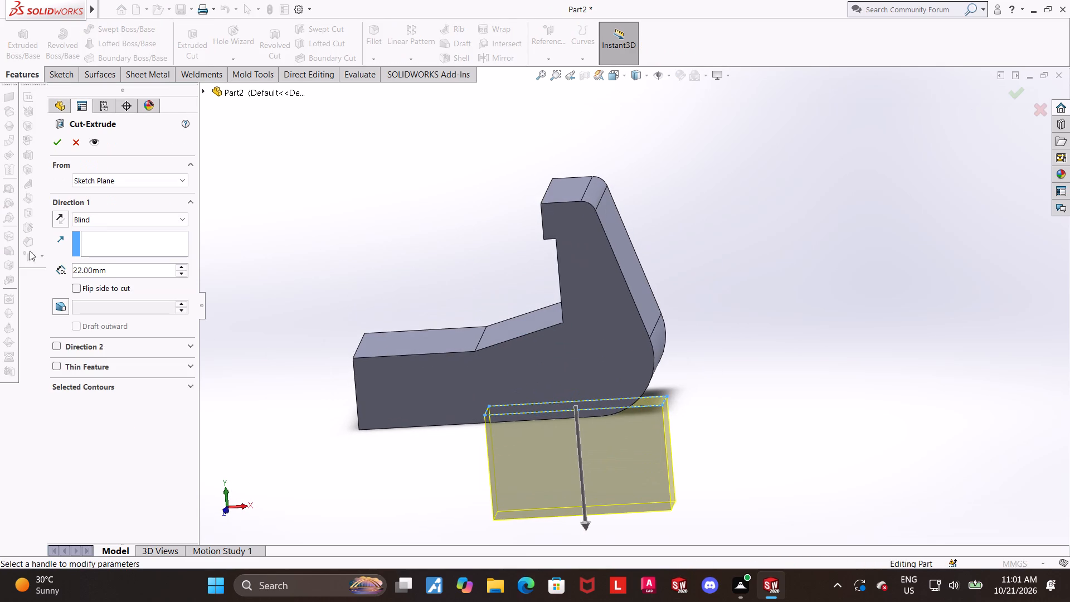
left_click(70, 211)
left_click(64, 216)
left_click(91, 220)
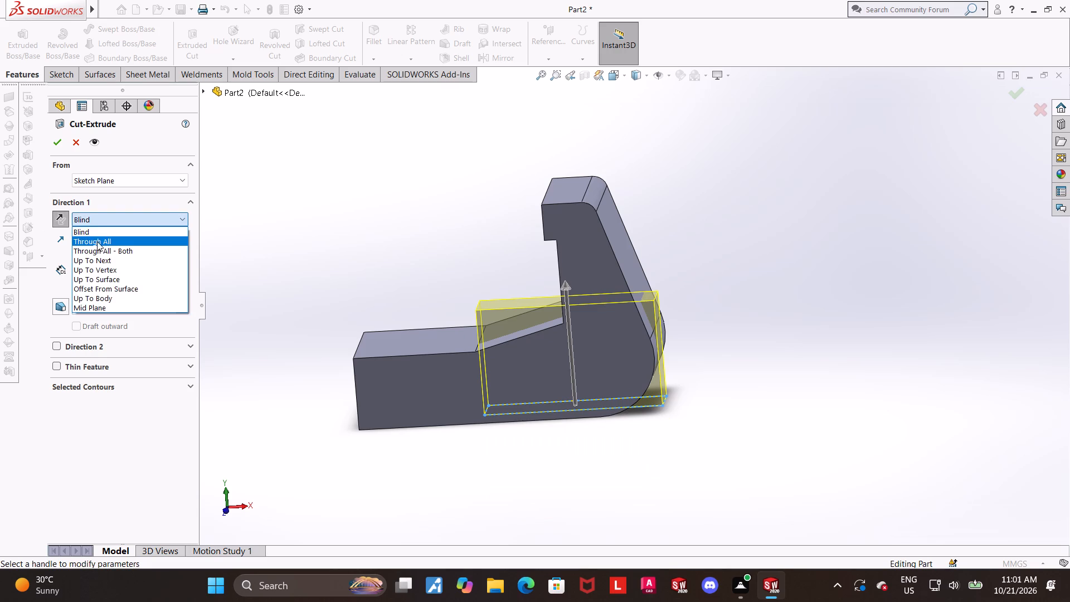
left_click(96, 241)
left_click(63, 145)
left_click(840, 298)
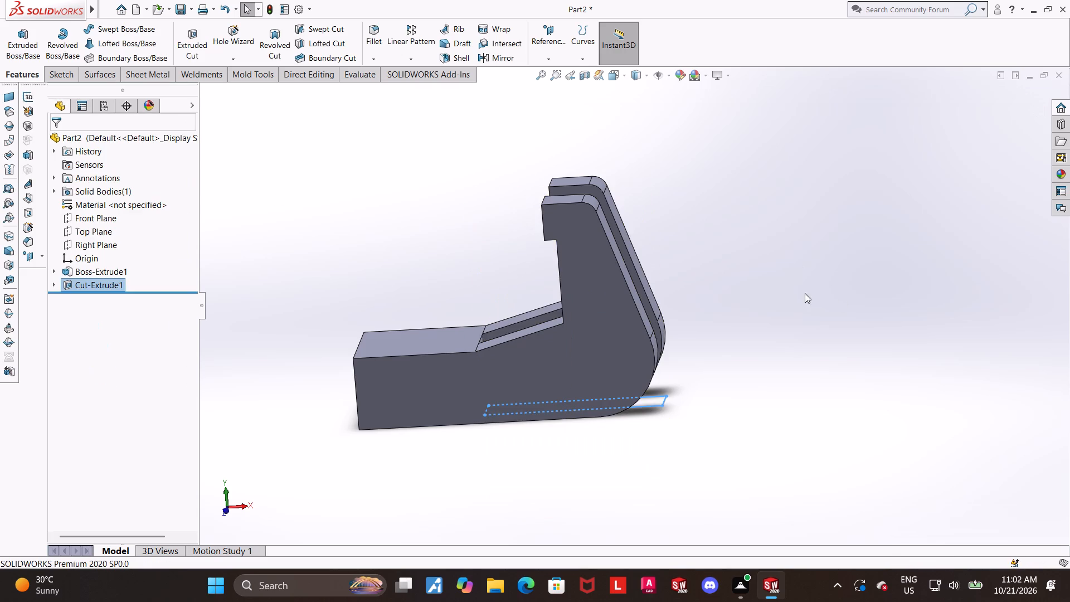
Measure the distance between the slot's two facing inner side faces.
middle_click_drag(787, 289, 795, 349)
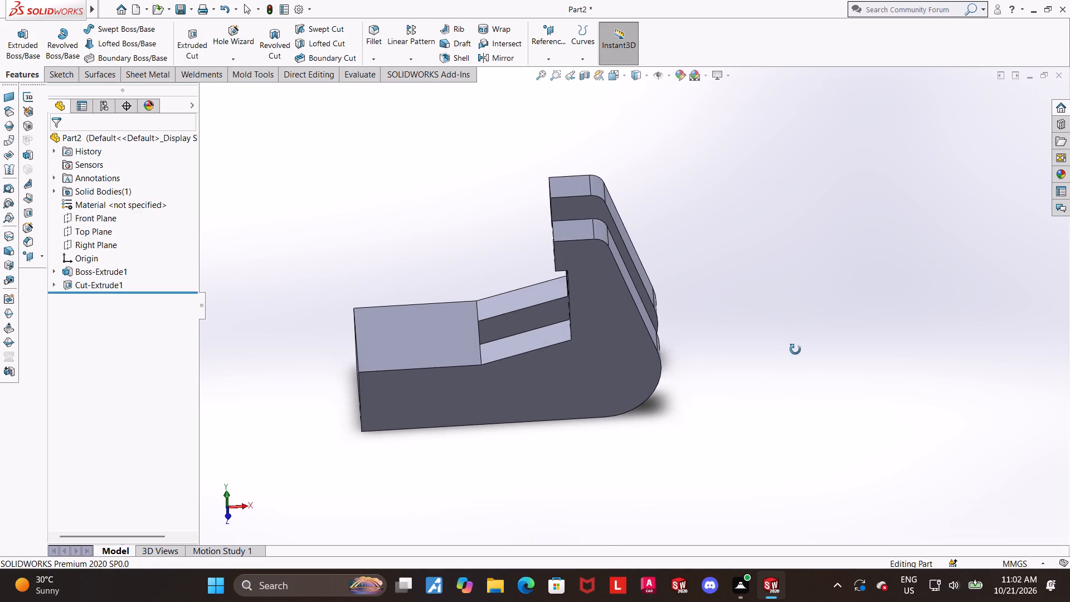
middle_click_drag(795, 349, 797, 444)
scroll(725, 297, "down", 3)
middle_click_drag(698, 301, 686, 296)
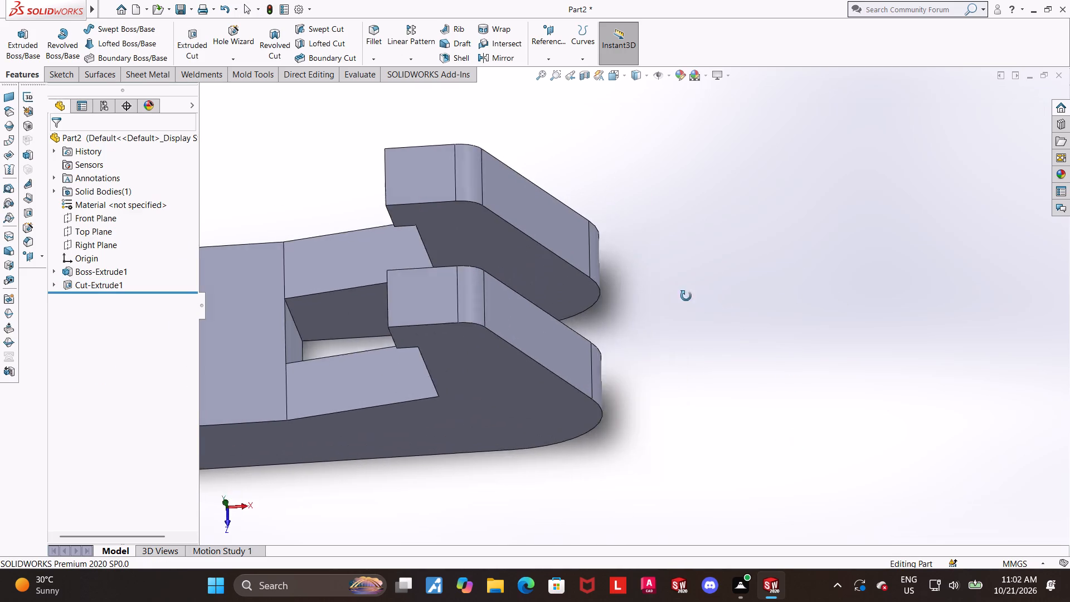
middle_click_drag(686, 296, 672, 272)
left_click(361, 72)
left_click(121, 40)
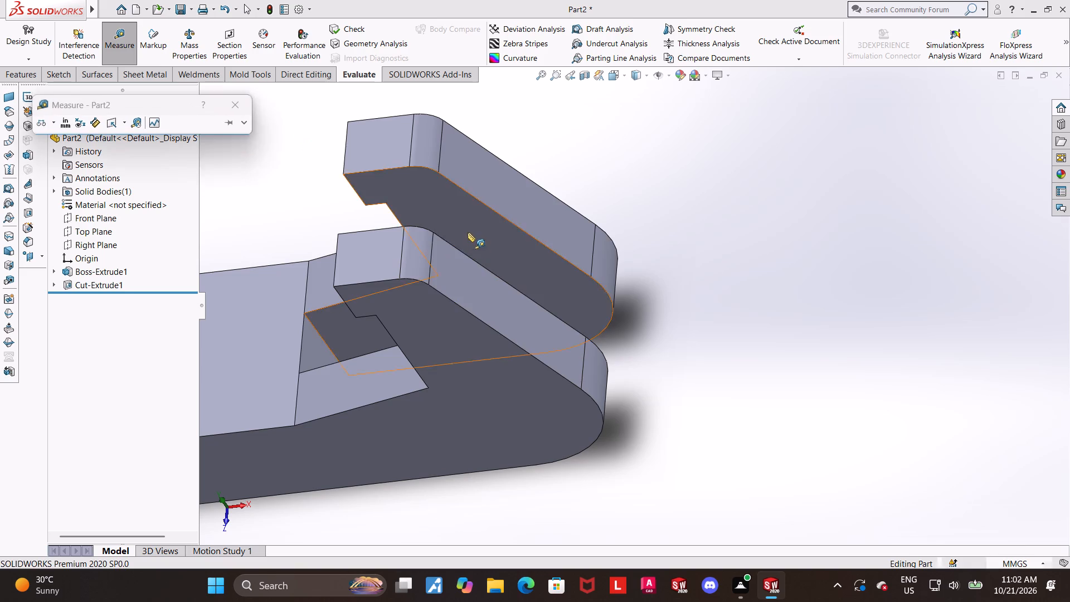
left_click(468, 232)
middle_click_drag(649, 213, 587, 342)
left_click(484, 413)
scroll(663, 435, "up", 3)
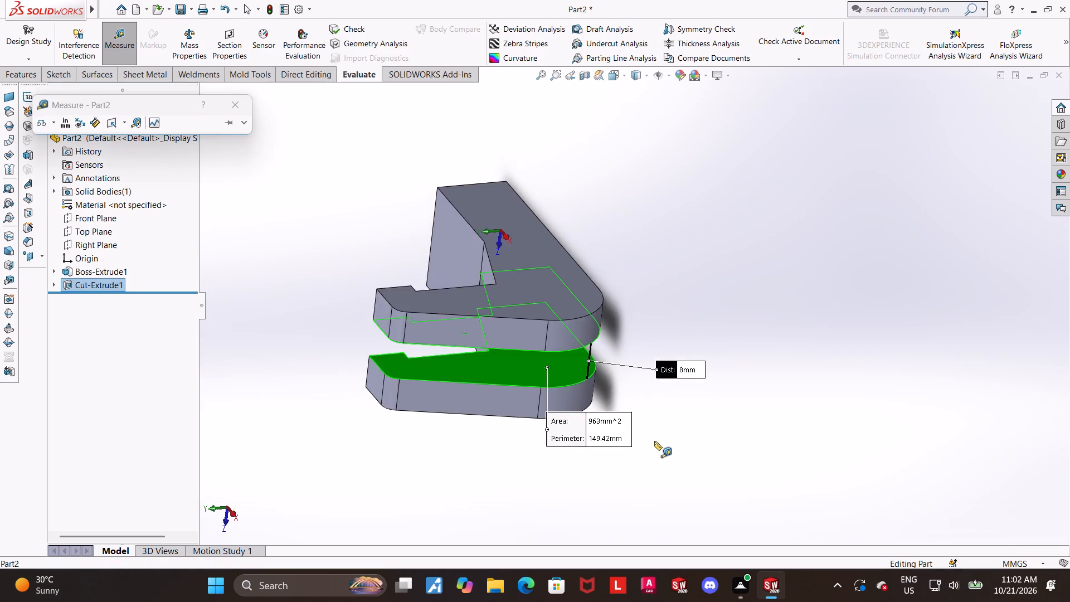
middle_click_drag(654, 441, 709, 259)
scroll(621, 275, "down", 2)
key("Escape")
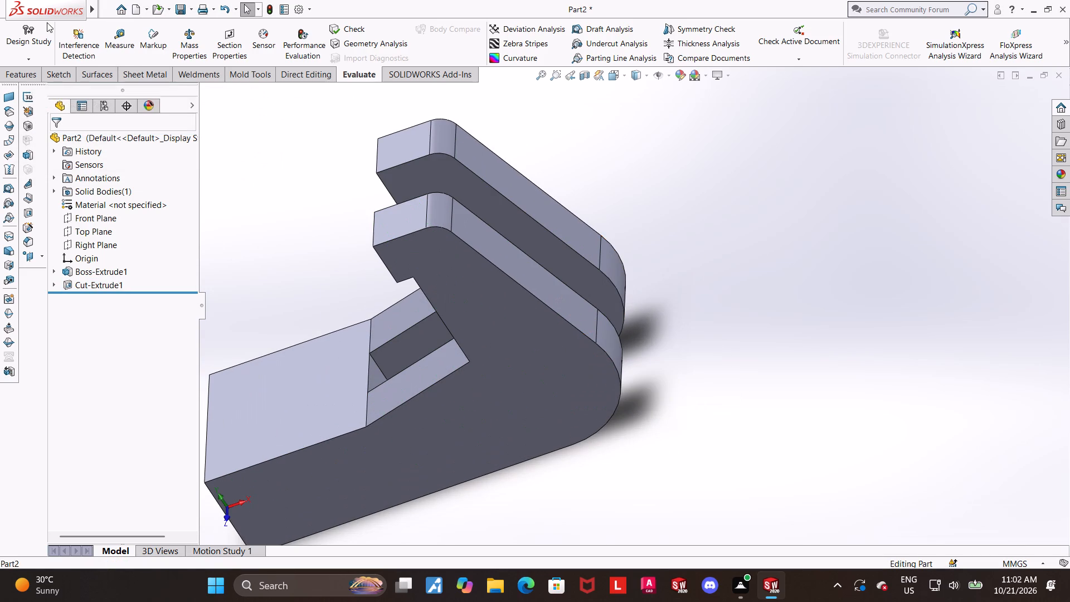
Measure the thickness of the front fork arm between its outer and inner side faces.
left_click(110, 26)
left_click(524, 351)
middle_click_drag(629, 259, 617, 368)
middle_click_drag(605, 349, 599, 465)
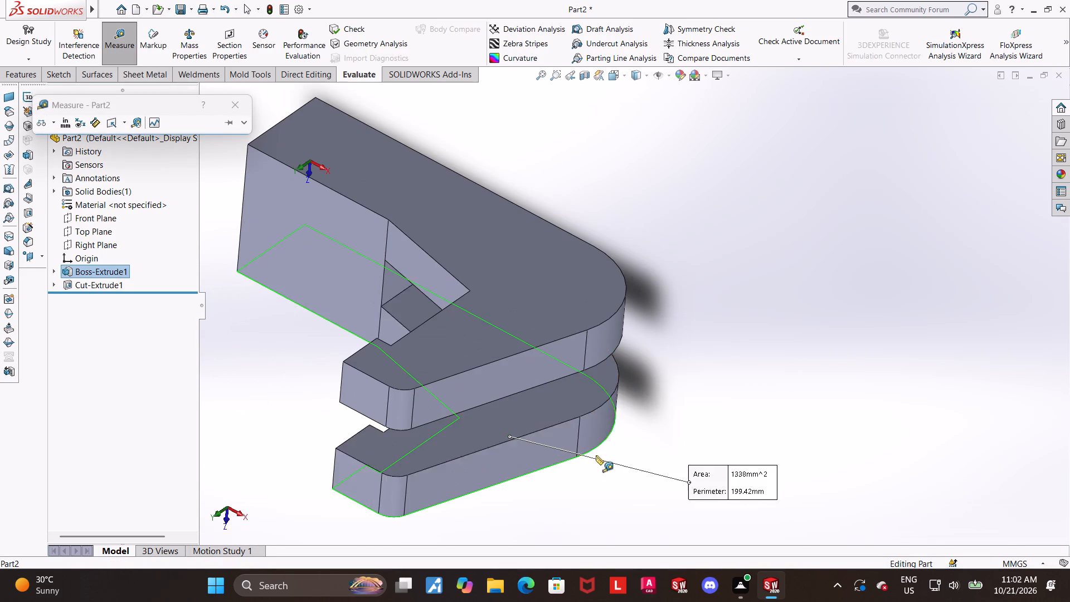
left_click(560, 399)
key("Escape")
Examine the slotted part's fork arms, slot and sloped faces from several angles.
scroll(567, 415, "up", 2)
middle_click_drag(565, 416, 577, 412)
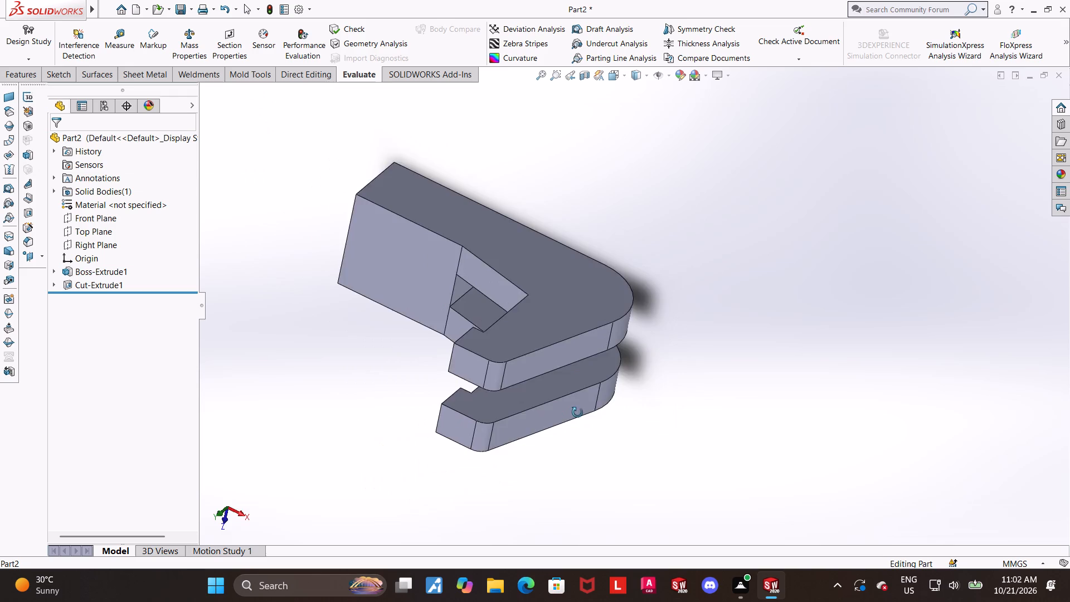
middle_click_drag(577, 412, 621, 287)
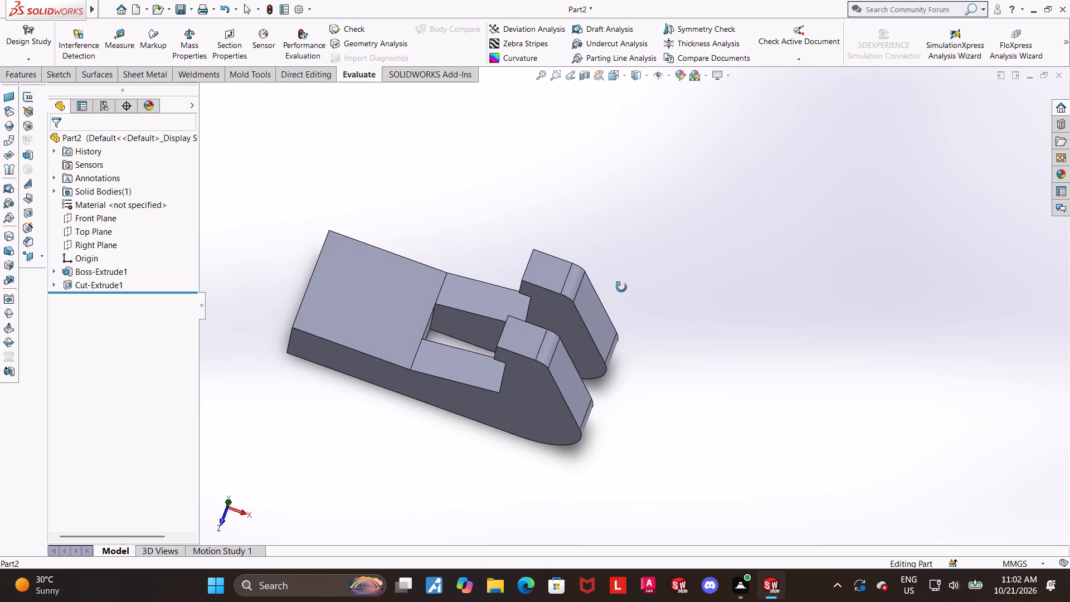
middle_click_drag(621, 287, 603, 174)
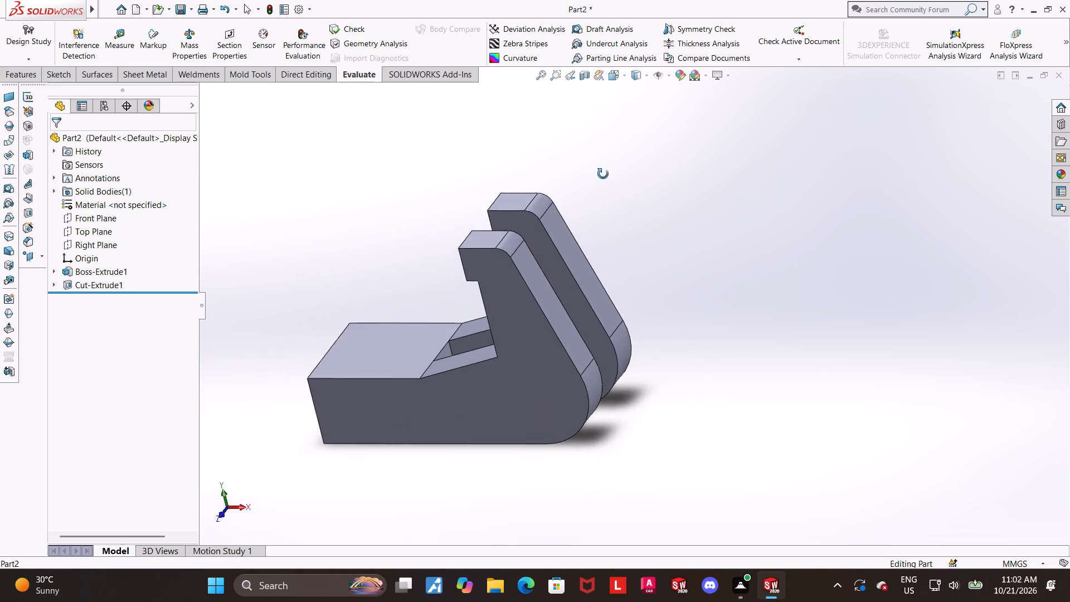
middle_click_drag(603, 174, 616, 209)
scroll(577, 239, "up", 1)
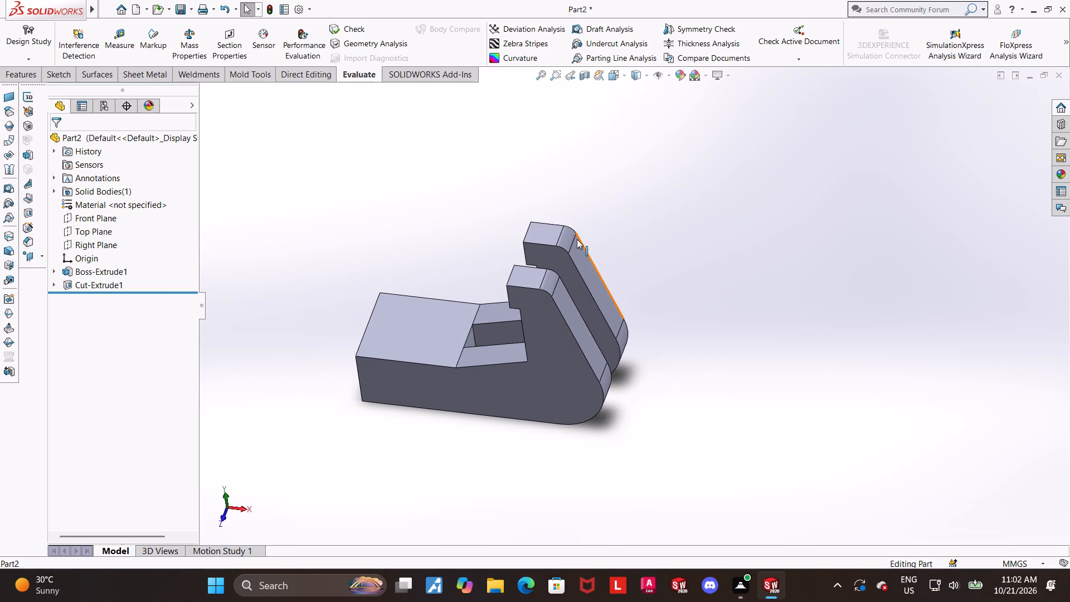
scroll(566, 242, "up", 2)
scroll(512, 250, "down", 2)
scroll(589, 359, "down", 2)
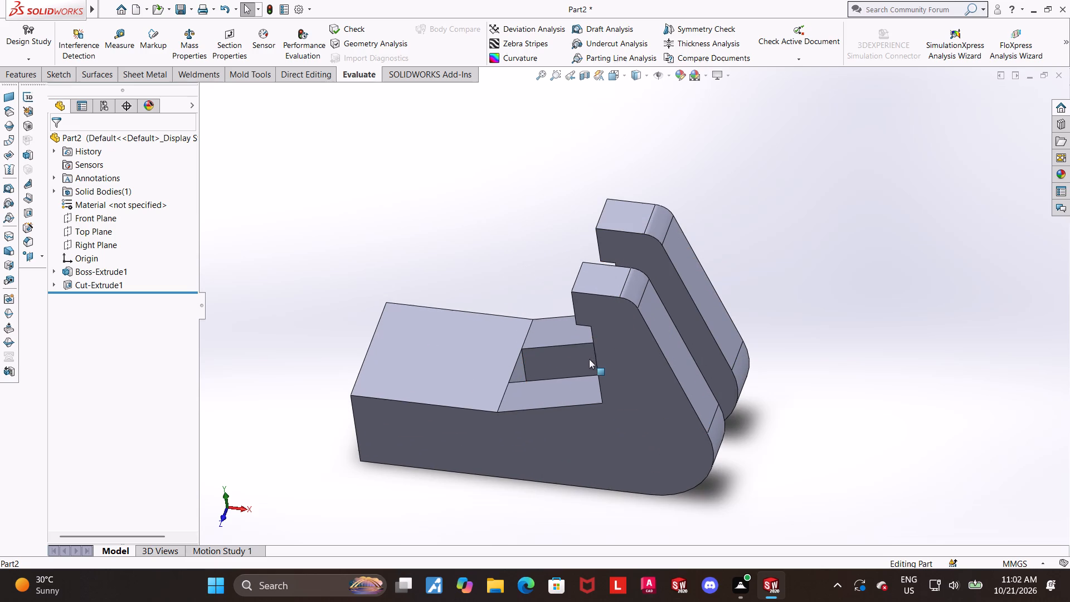
scroll(594, 352, "up", 1)
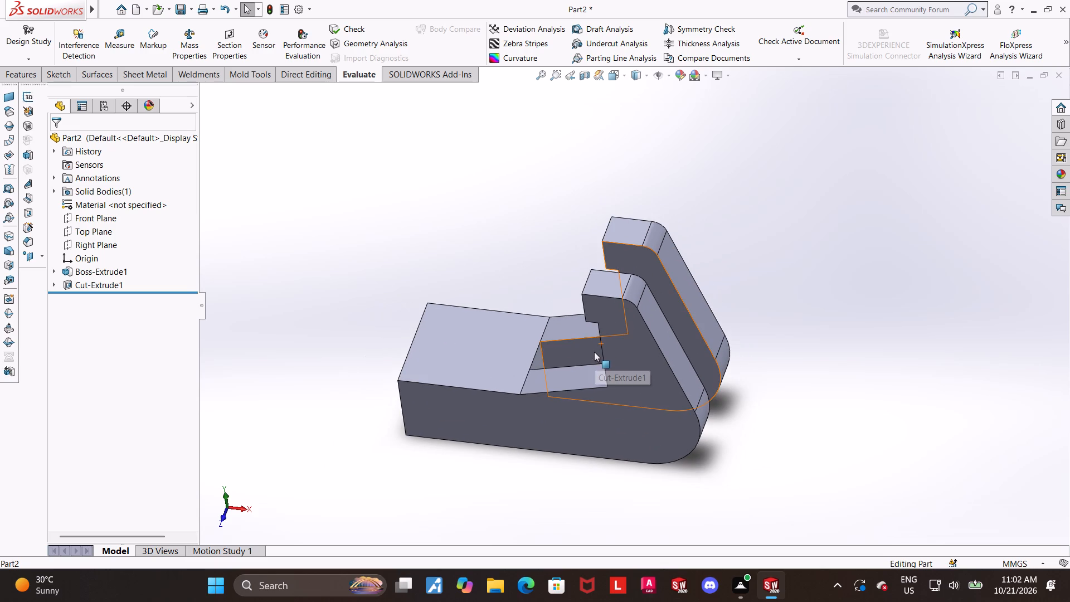
scroll(603, 387, "down", 1)
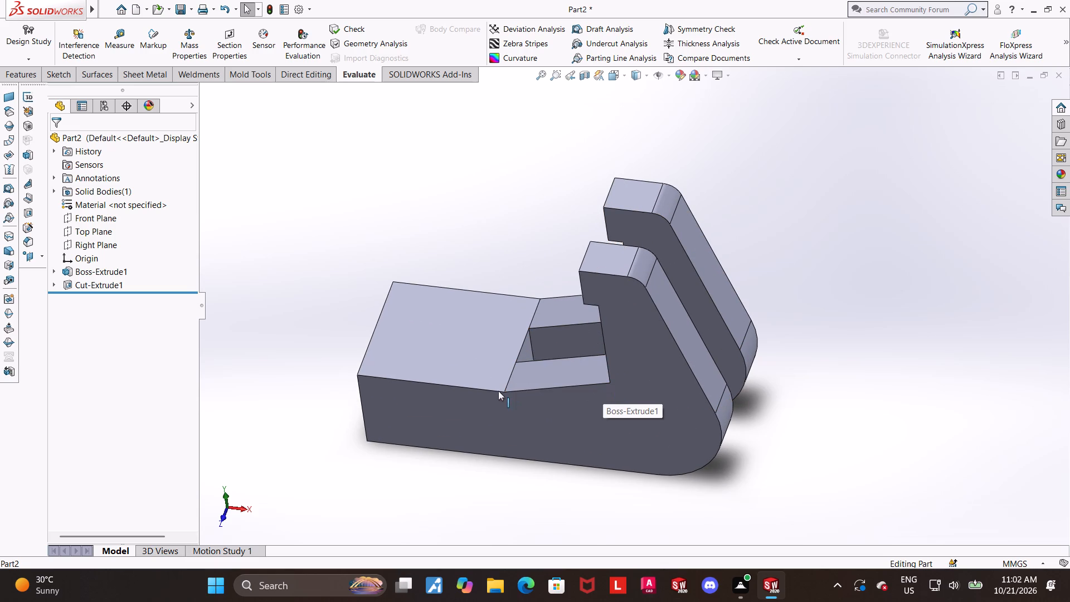
scroll(478, 397, "up", 1)
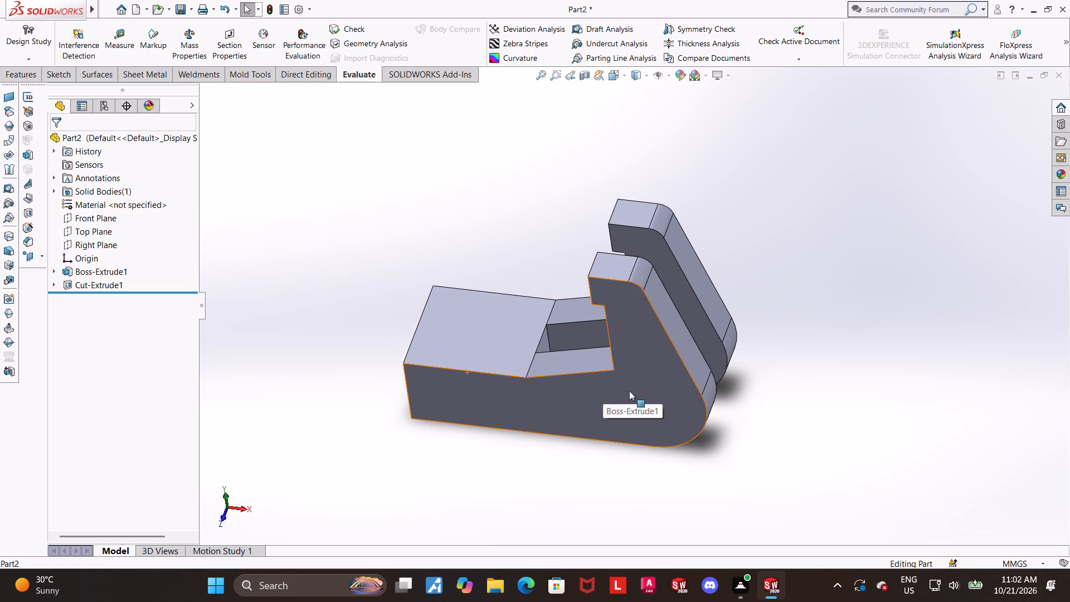
middle_click_drag(710, 350, 709, 342)
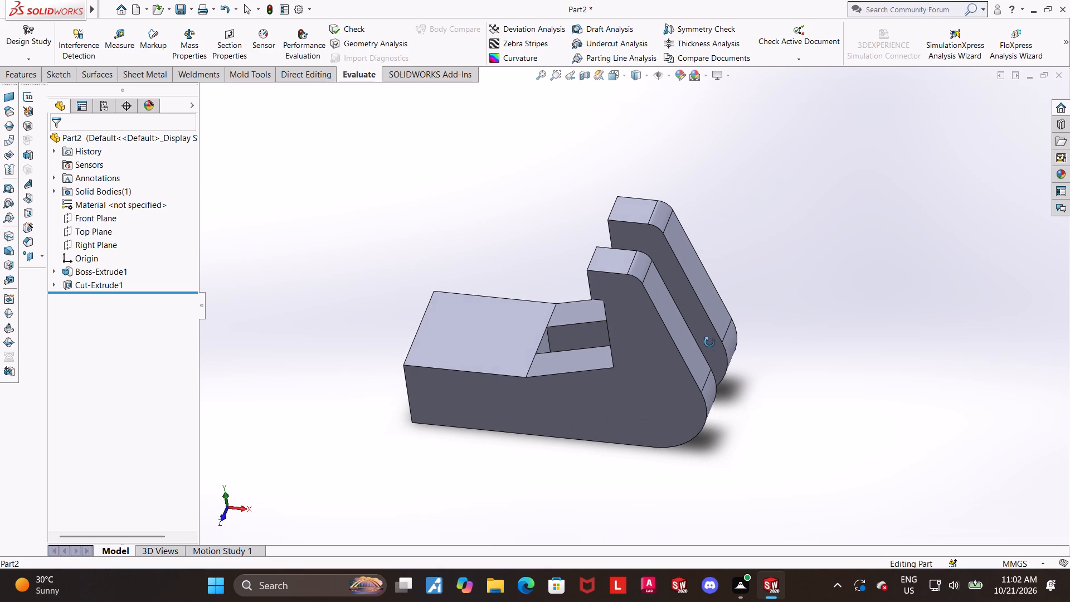
middle_click_drag(709, 342, 734, 374)
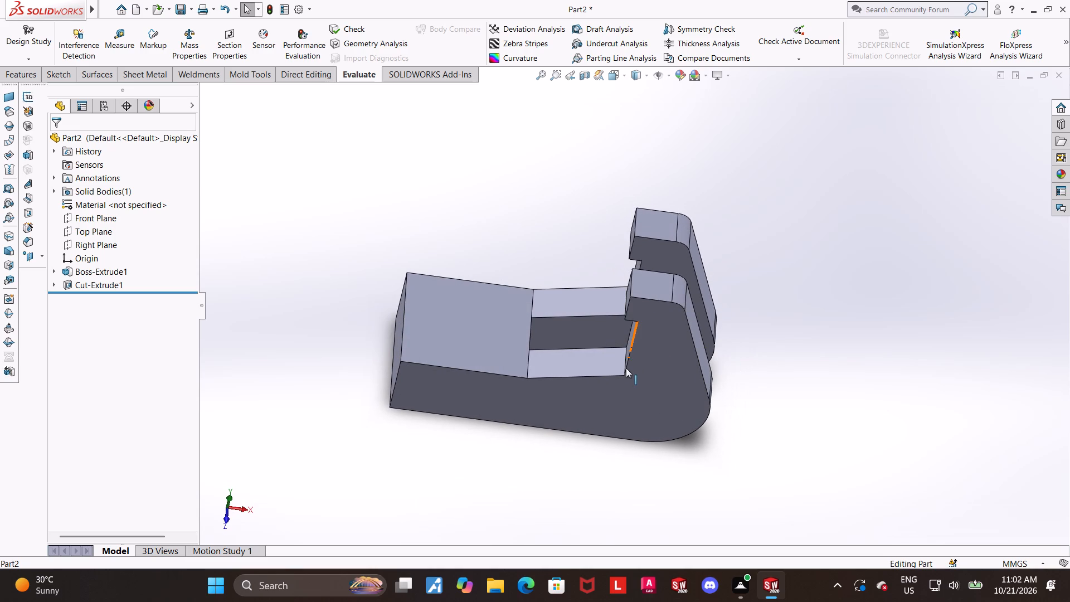
View the flat top face of the body's unslotted end face-on.
left_click(455, 317)
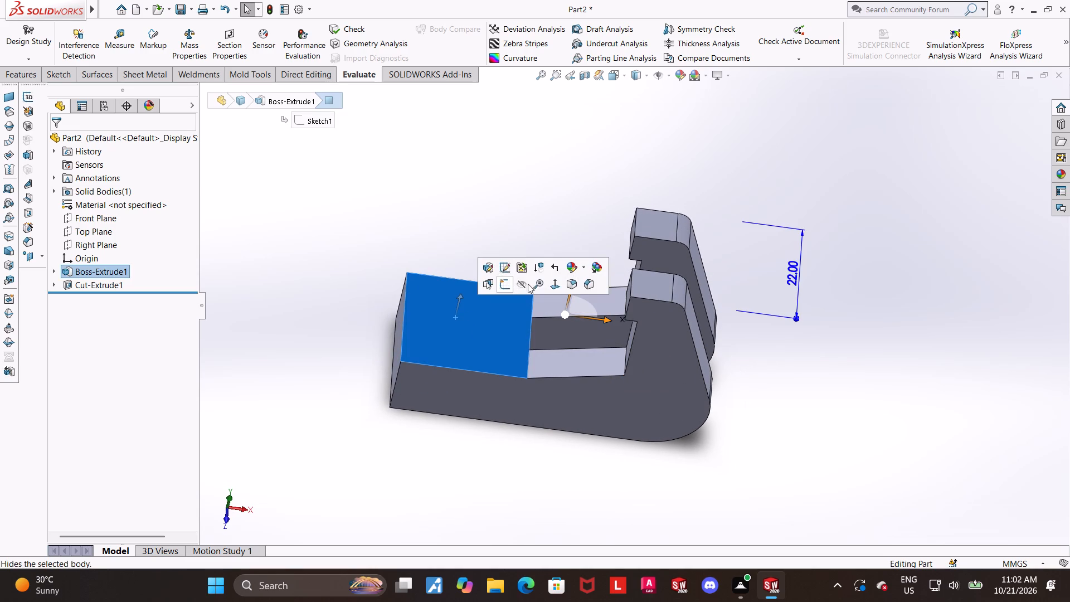
left_click(553, 286)
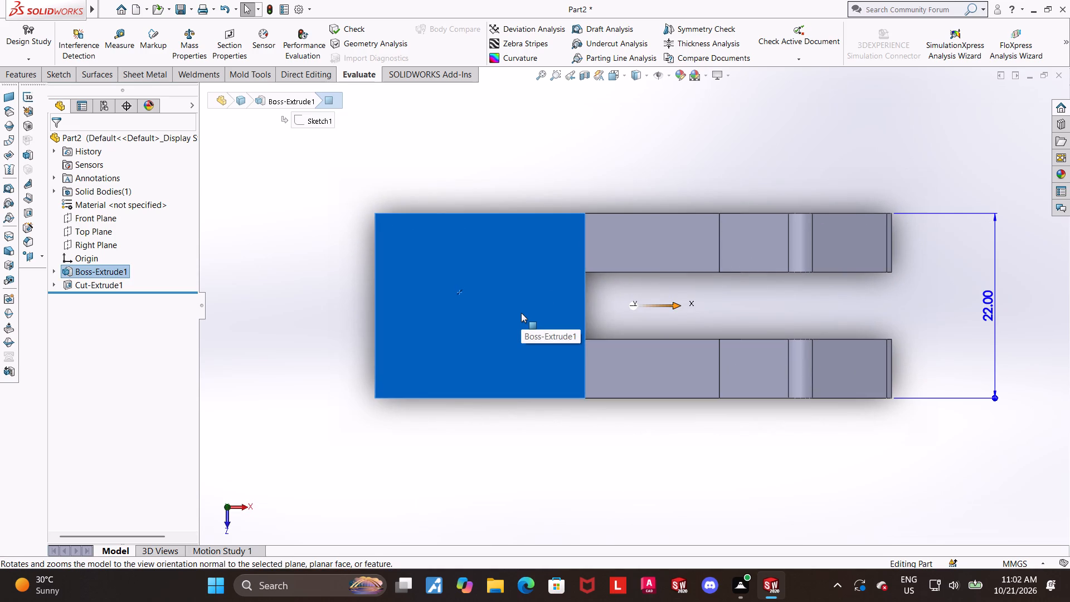
scroll(521, 313, "up", 1)
left_click(538, 145)
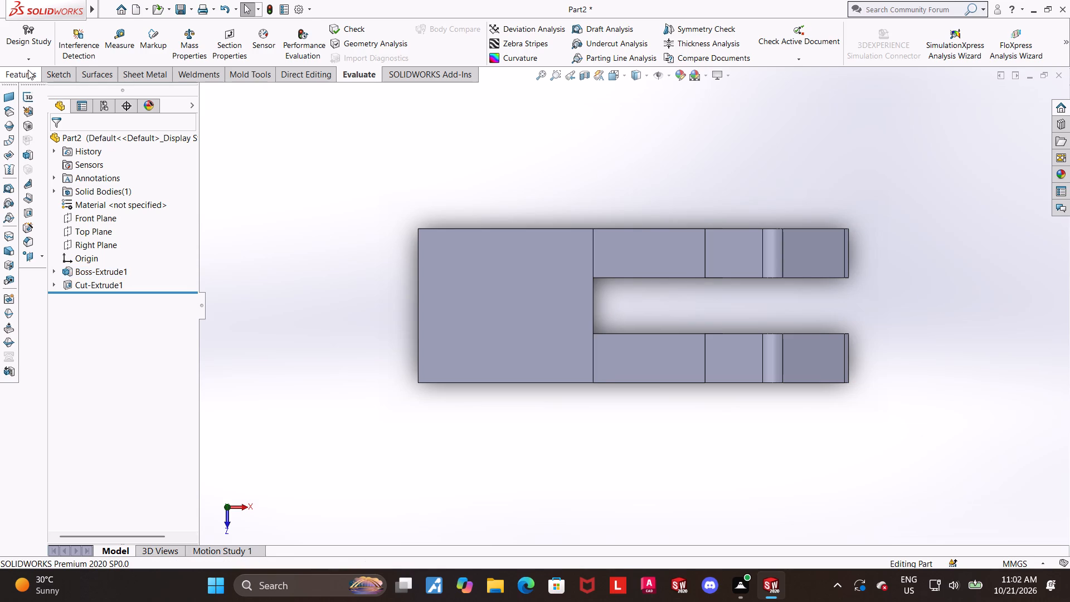
Start a Hole Wizard hole and choose Counterbored as its type.
left_click(22, 71)
left_click(237, 40)
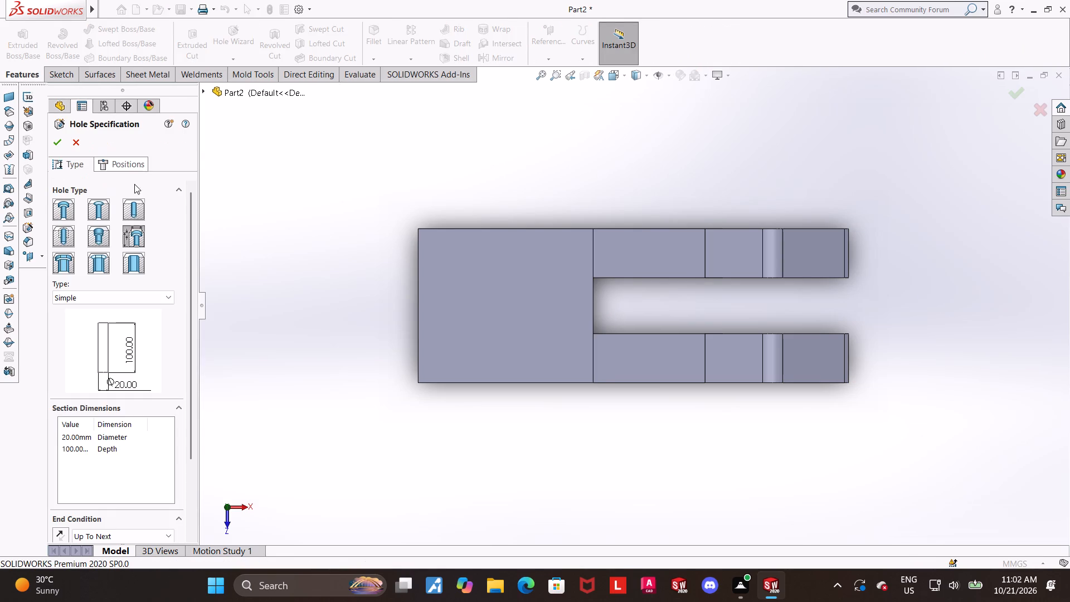
left_click(142, 230)
left_click(115, 293)
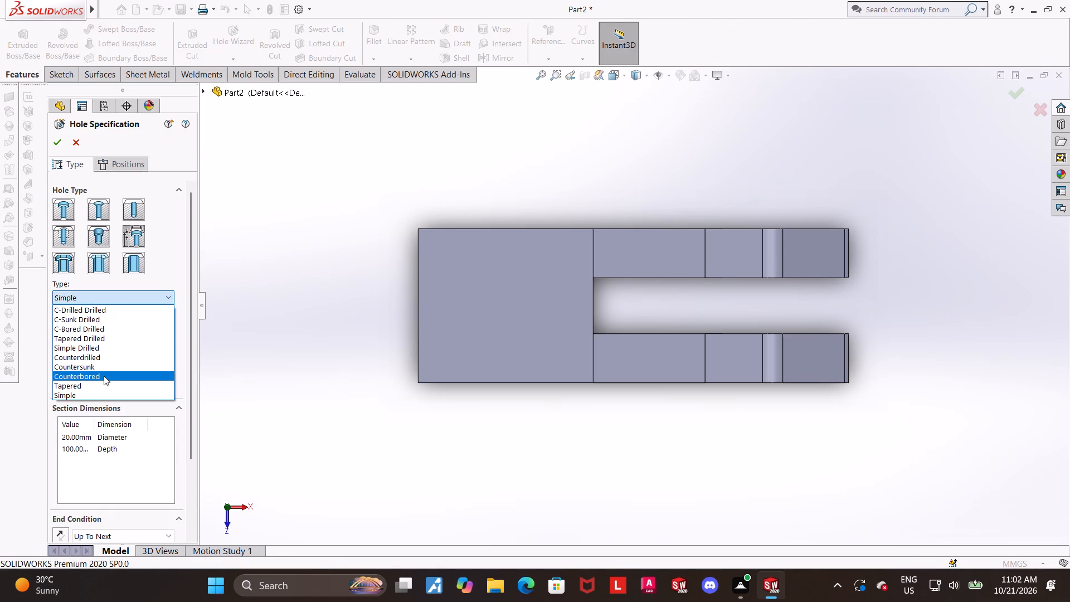
left_click(104, 376)
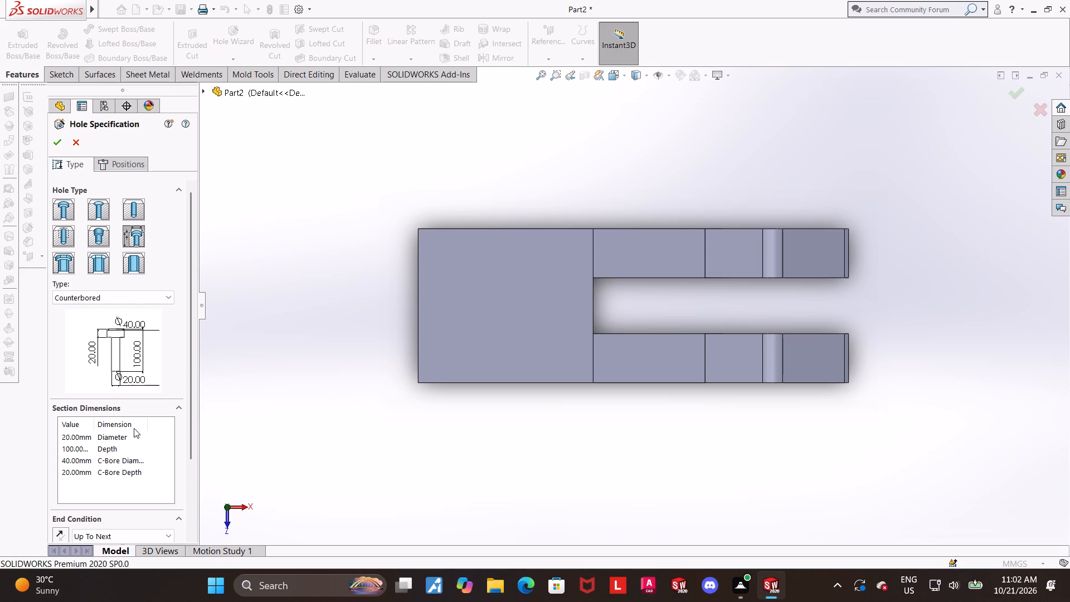
Set the hole's diameter to 8 mm, its counterbore diameter to 12 mm and its counterbore depth to 4 mm.
left_click_drag(194, 419, 192, 448)
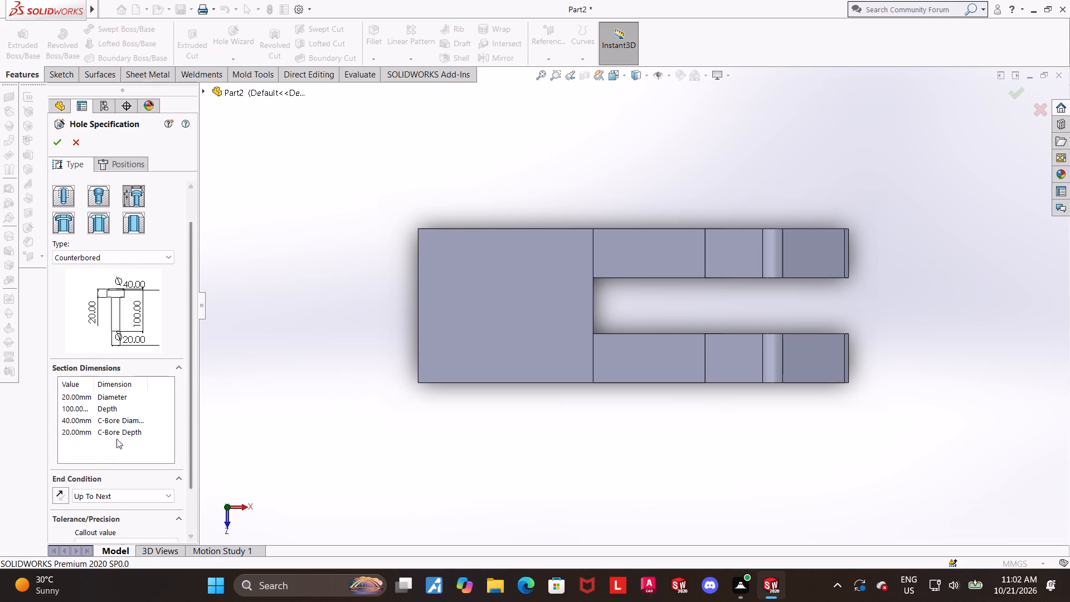
double_click(71, 402)
key("8")
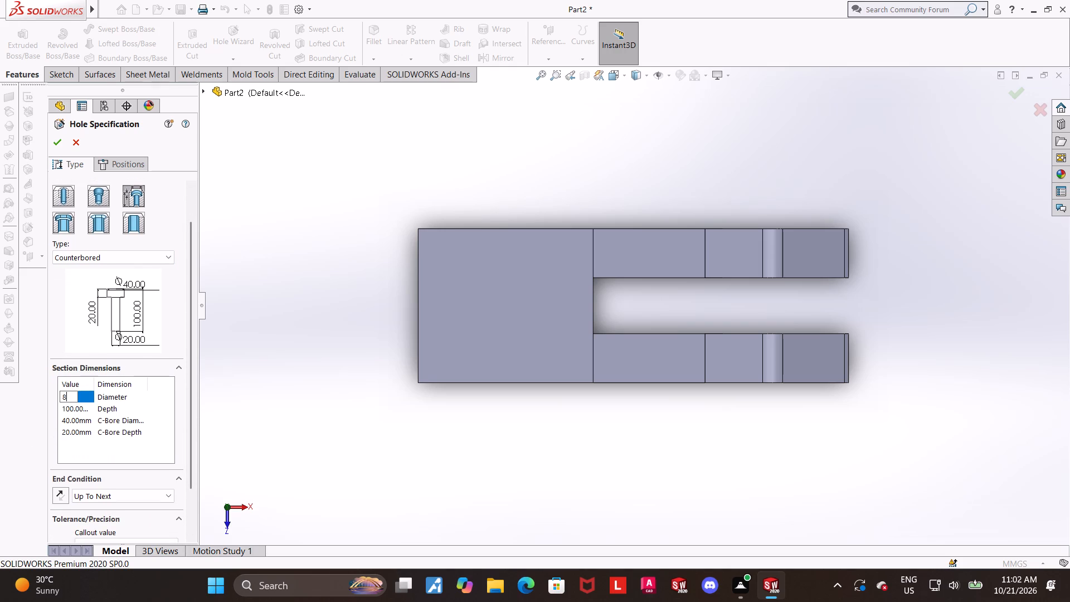
key("Return")
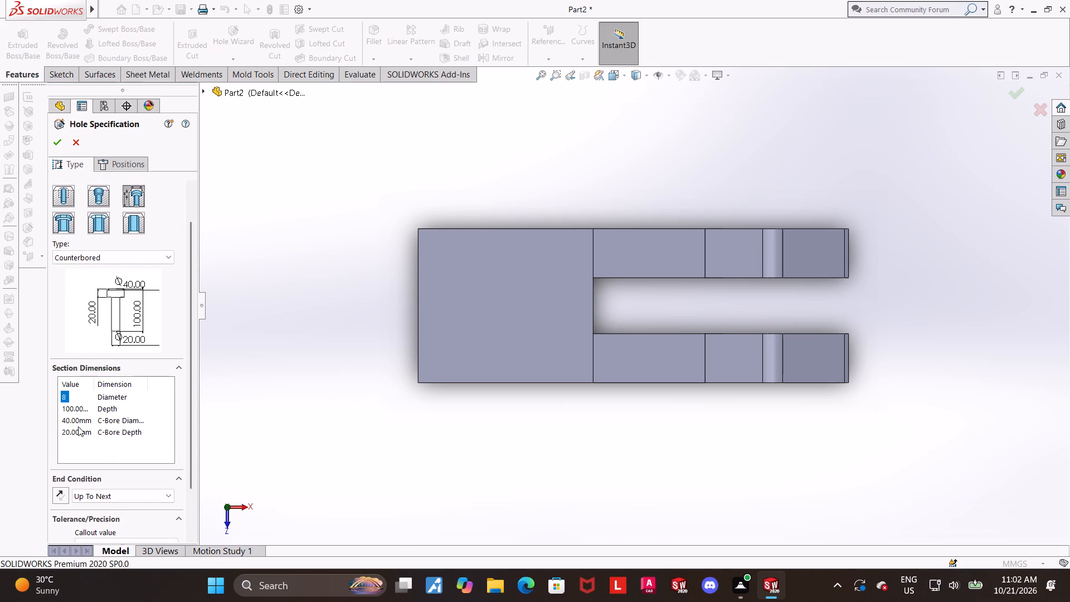
double_click(79, 424)
type("12")
key("Return")
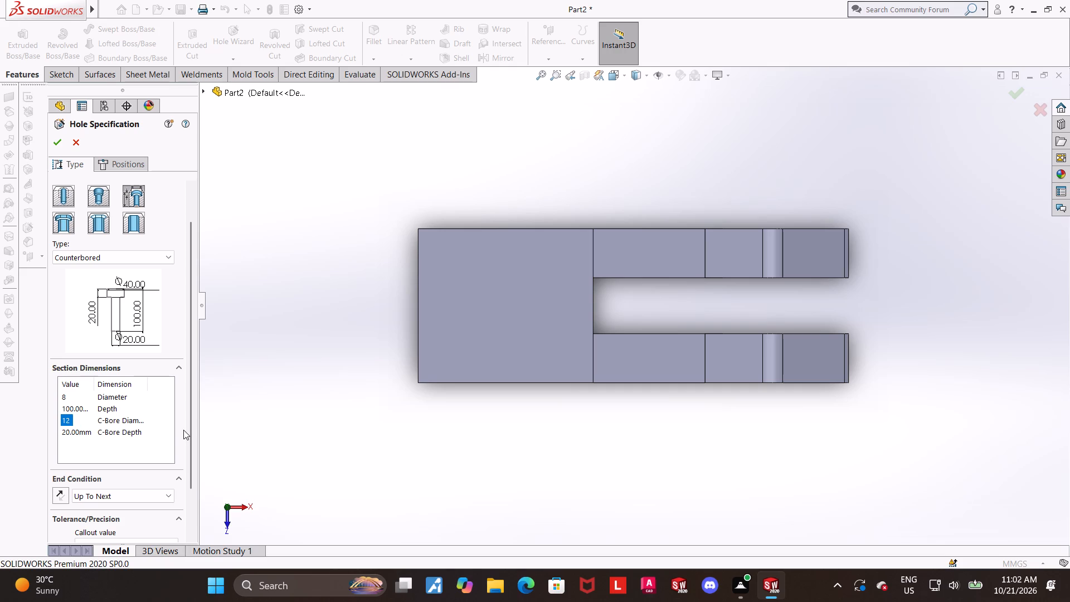
double_click(80, 435)
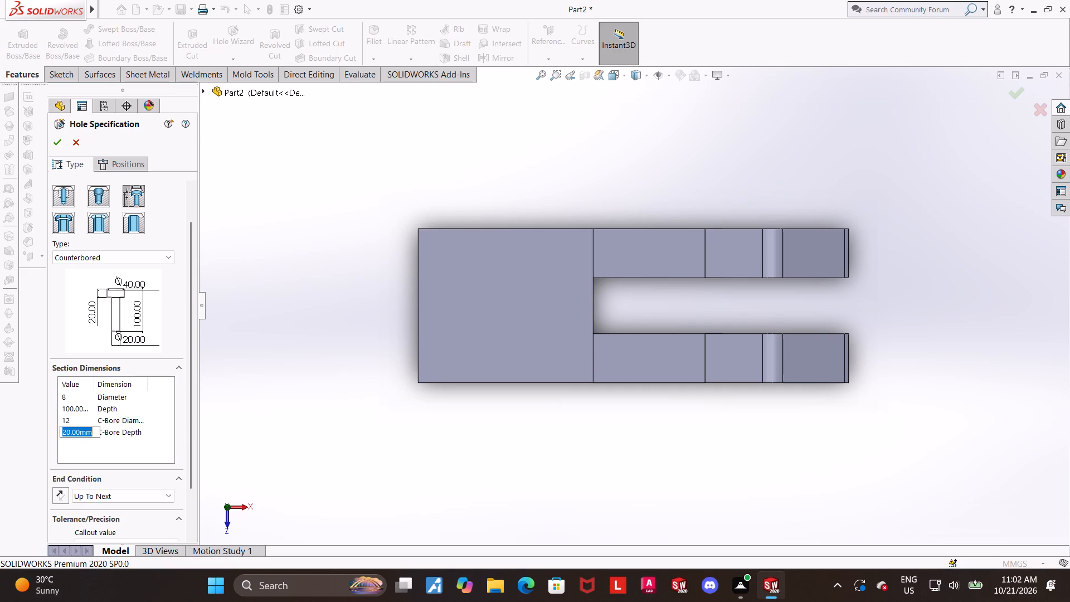
key("4")
key("Return")
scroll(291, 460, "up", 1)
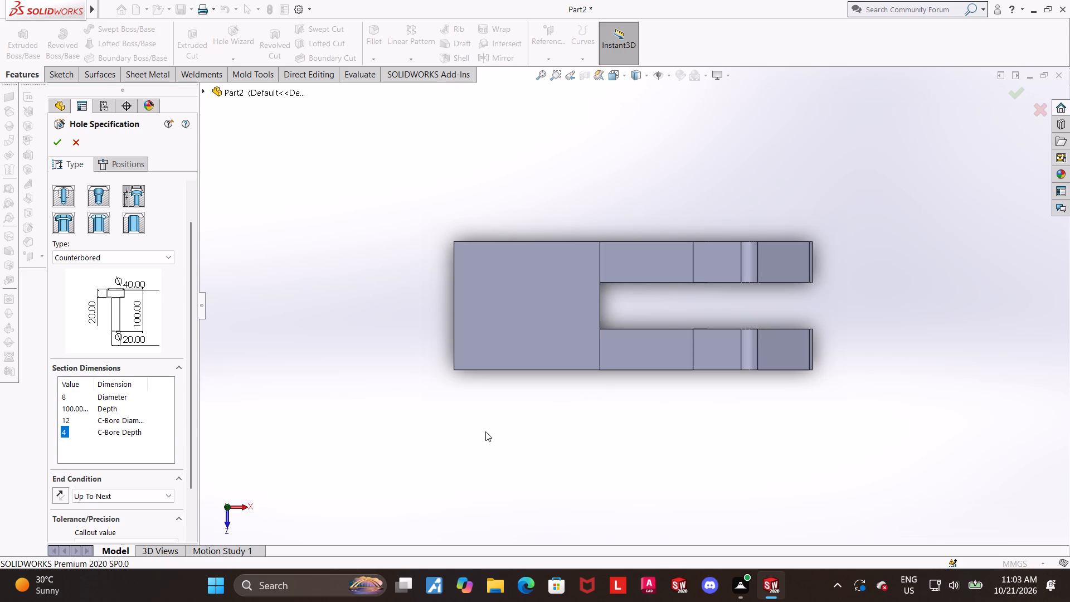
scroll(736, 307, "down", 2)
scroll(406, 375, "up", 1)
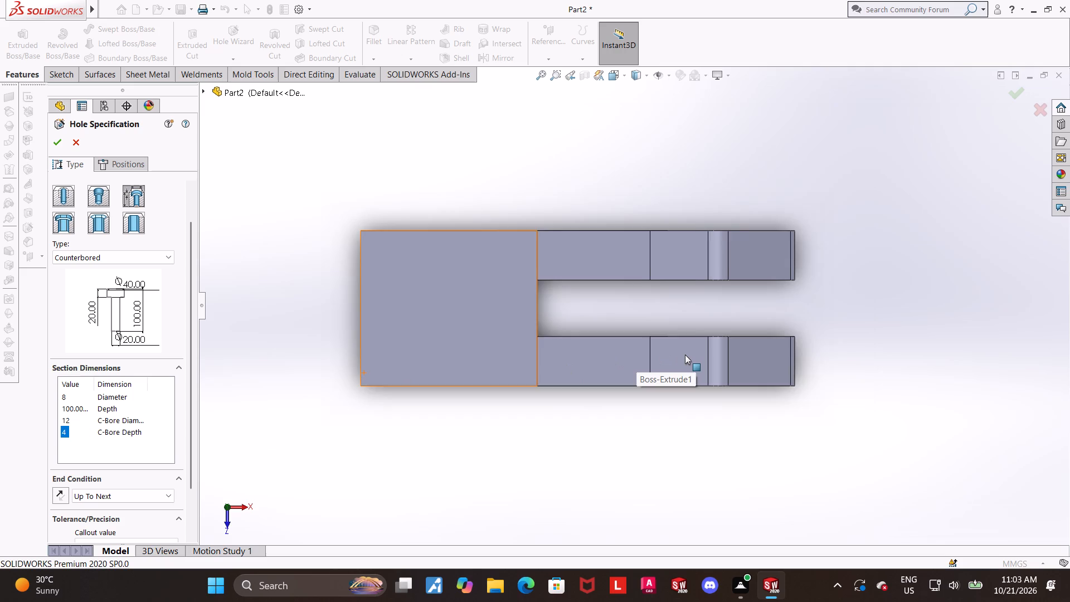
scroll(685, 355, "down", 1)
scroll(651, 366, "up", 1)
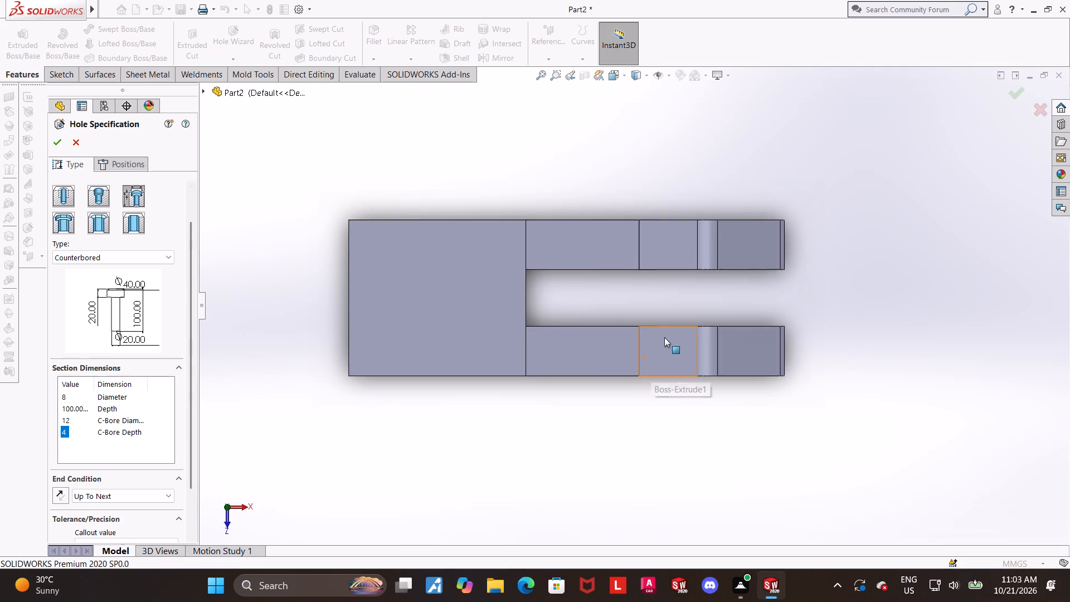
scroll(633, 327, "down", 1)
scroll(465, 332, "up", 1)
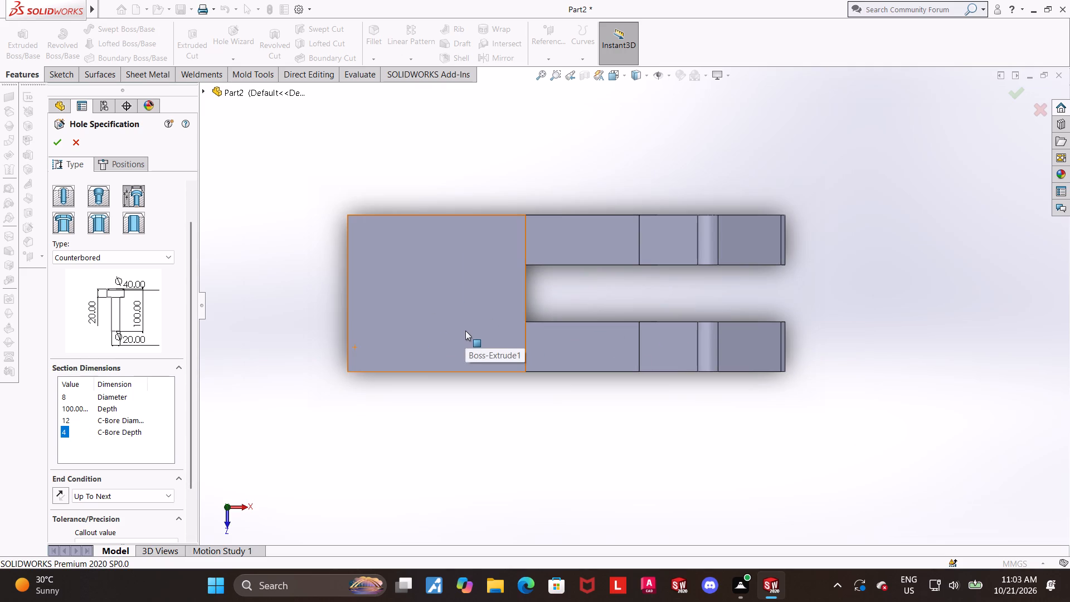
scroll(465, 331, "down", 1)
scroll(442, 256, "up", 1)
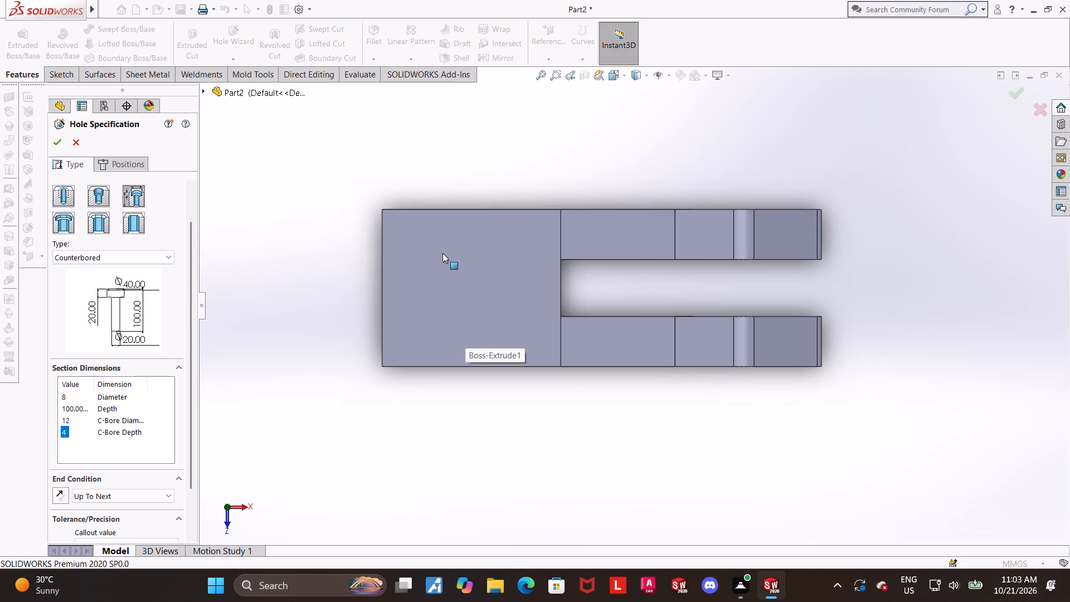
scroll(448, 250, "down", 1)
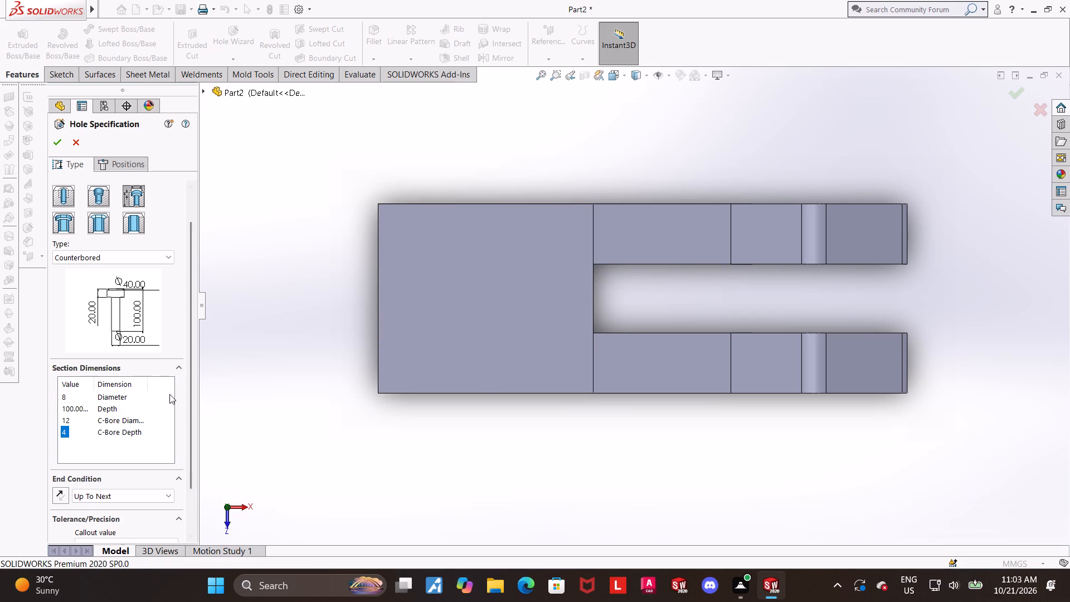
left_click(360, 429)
Place the counterbored hole near the middle of the unslotted end's flat top face, about 12.5 mm from the end edge.
left_click(105, 159)
left_click(113, 283)
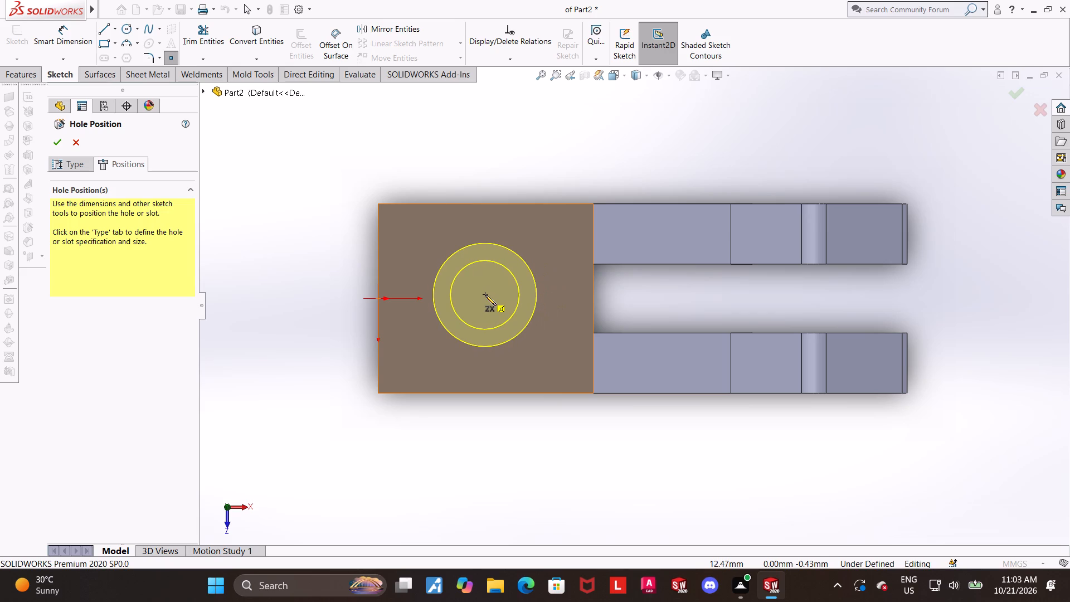
left_click(485, 295)
key("Escape")
key("Escape")
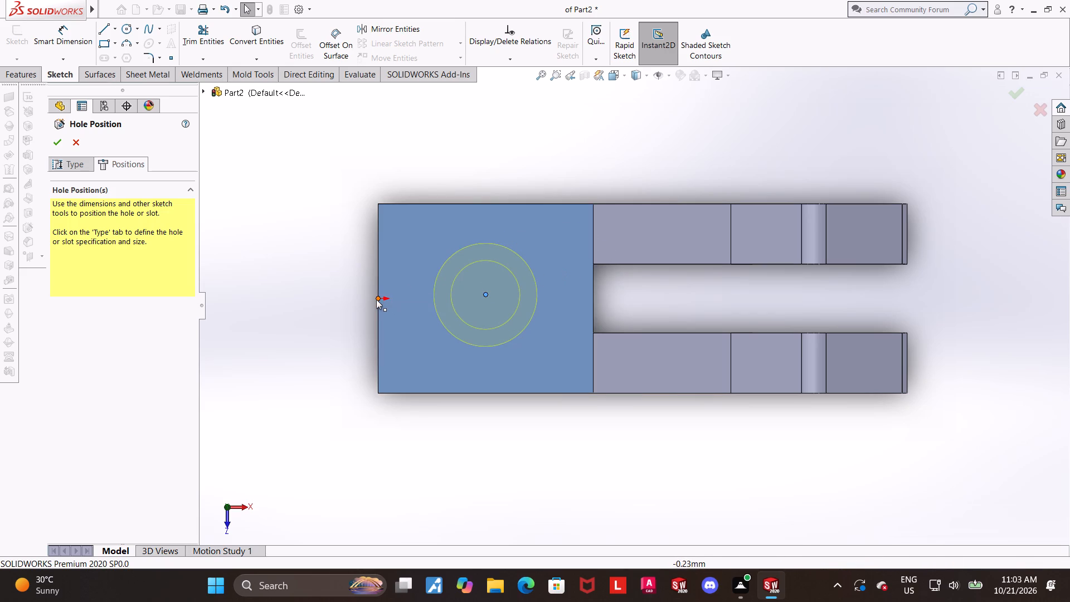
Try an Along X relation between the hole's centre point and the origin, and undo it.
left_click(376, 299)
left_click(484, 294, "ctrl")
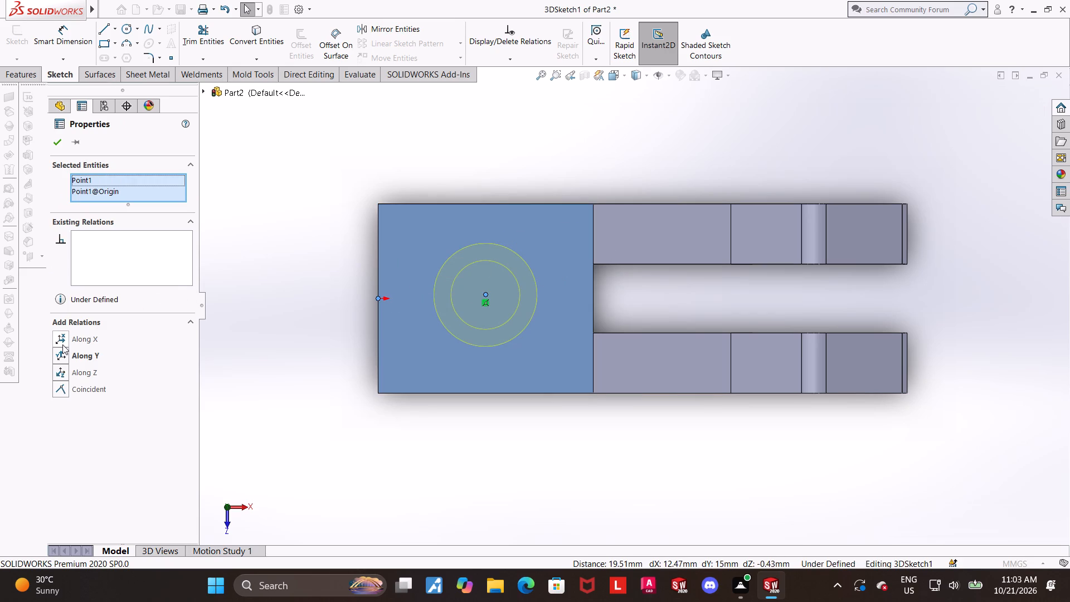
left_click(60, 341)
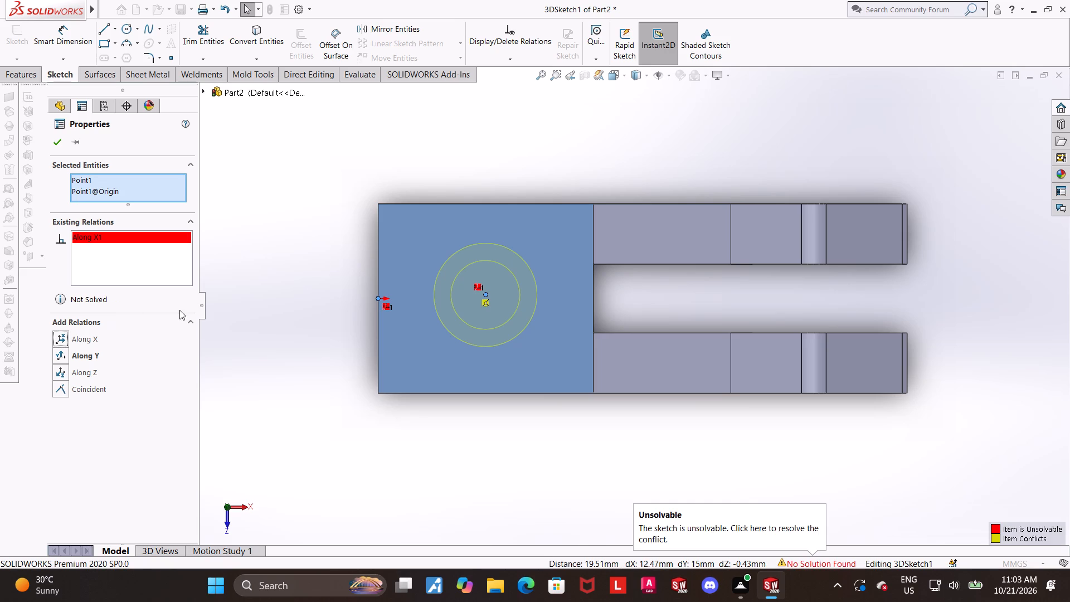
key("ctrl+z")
Align the hole's centre point Along Z with the midpoint of the top face's front side edge, after trying Along Y and Along X.
left_click(345, 351)
middle_click_drag(376, 364, 373, 352)
left_click_drag(369, 420, 368, 425)
middle_click_drag(400, 431, 400, 429)
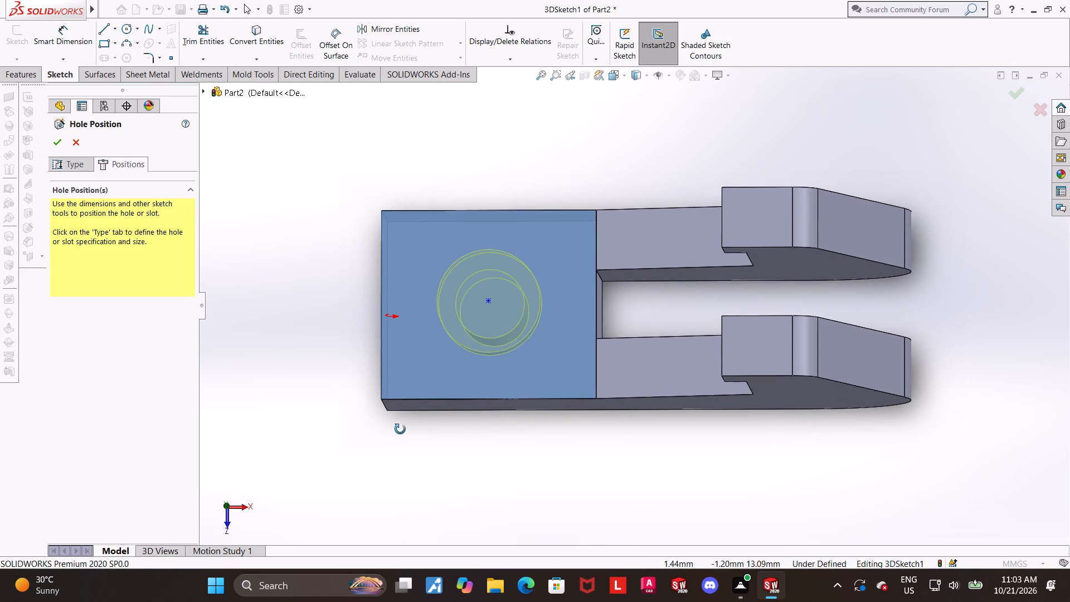
middle_click_drag(400, 429, 411, 421)
key("Escape")
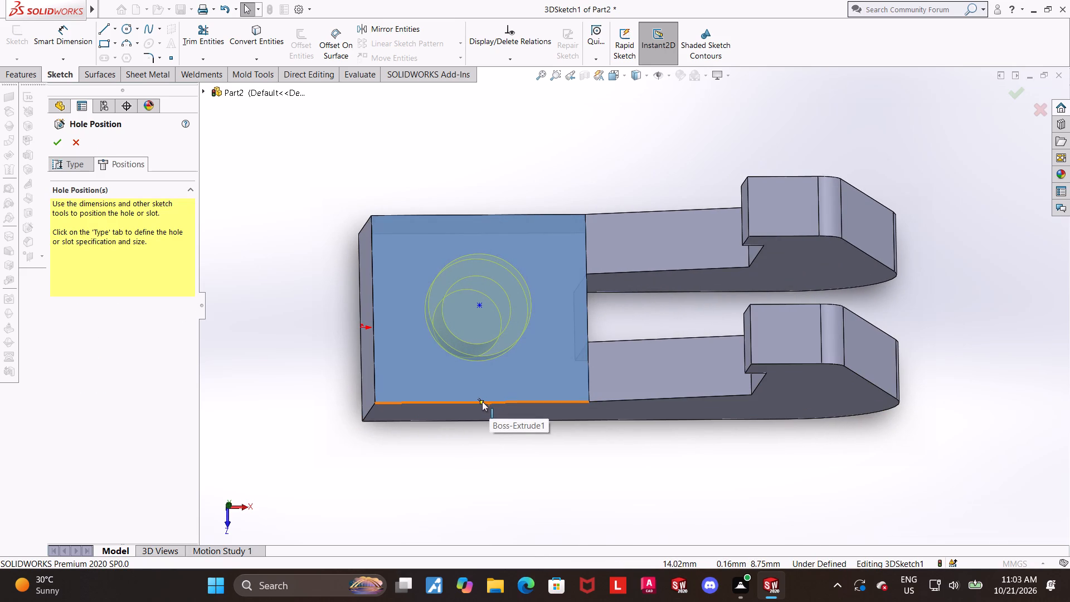
left_click(482, 401)
left_click(478, 307, "ctrl")
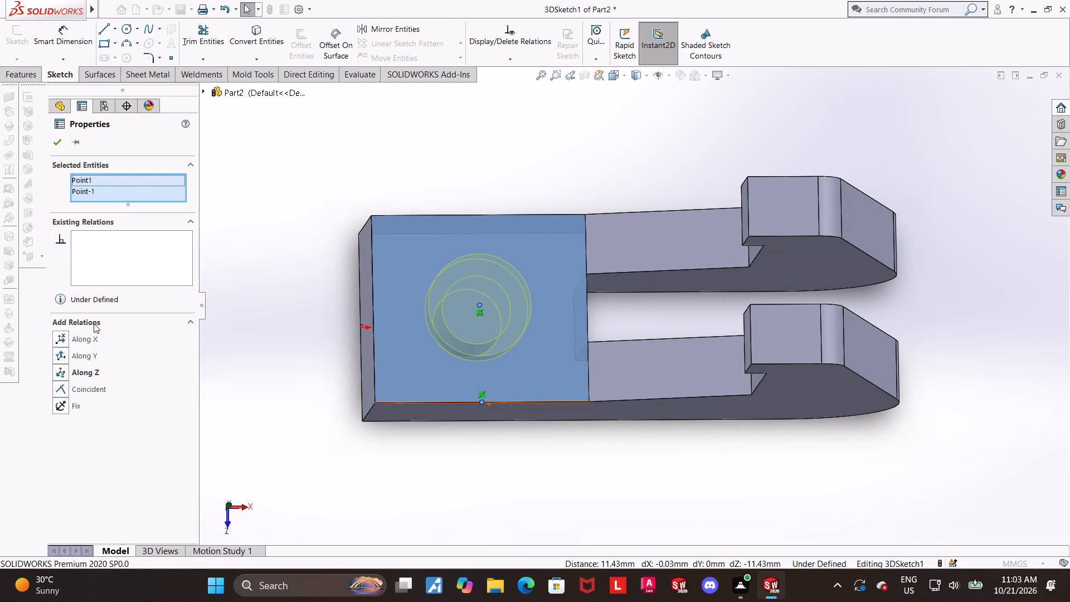
left_click(64, 353)
key("ctrl+z")
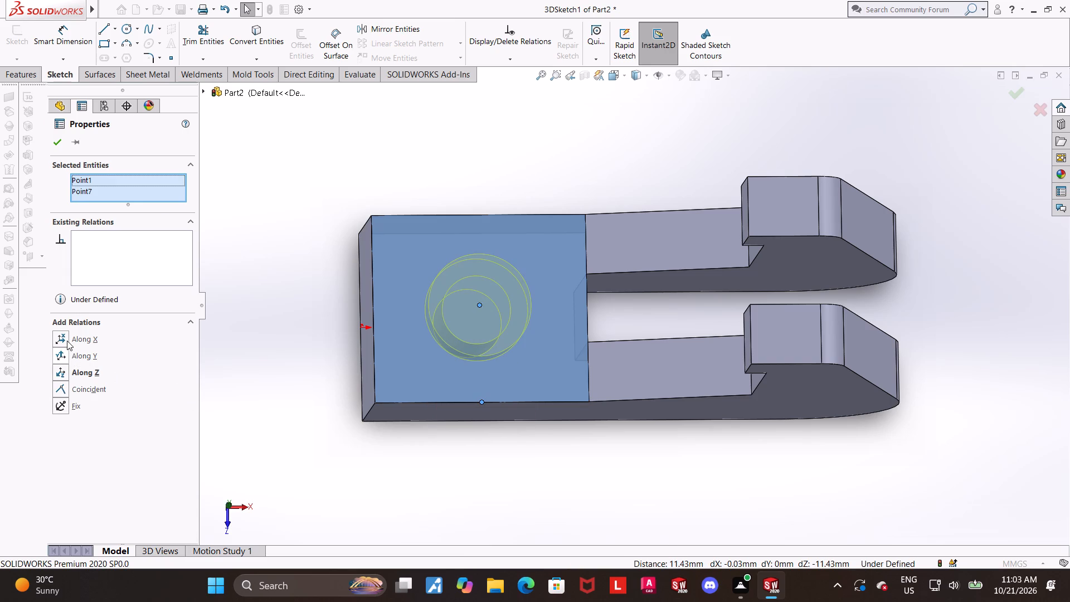
left_click(66, 339)
key("ctrl+z")
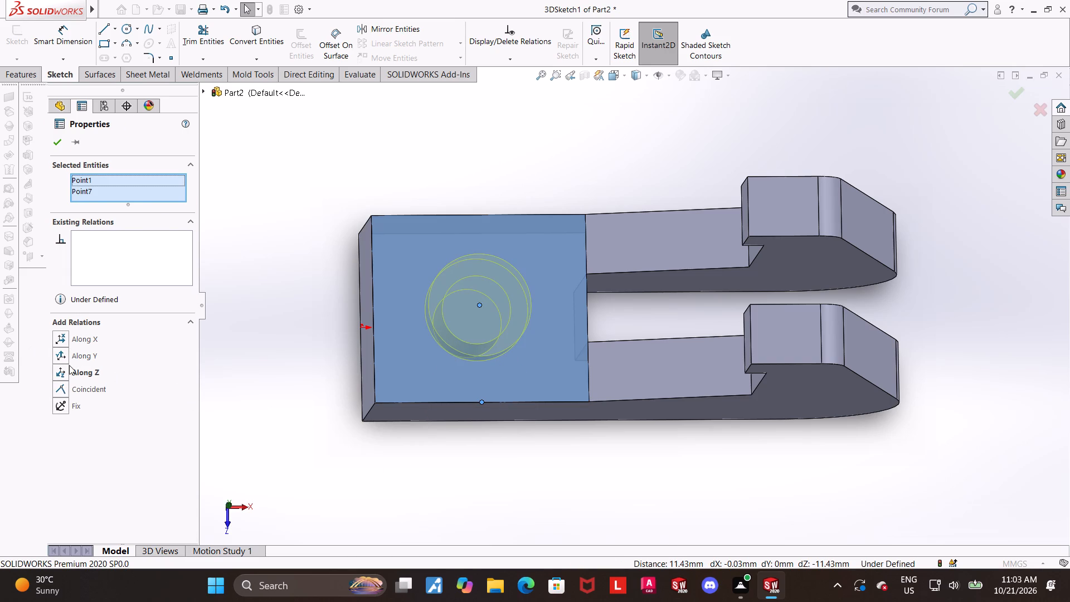
left_click(60, 375)
left_click(352, 443)
middle_click(492, 453)
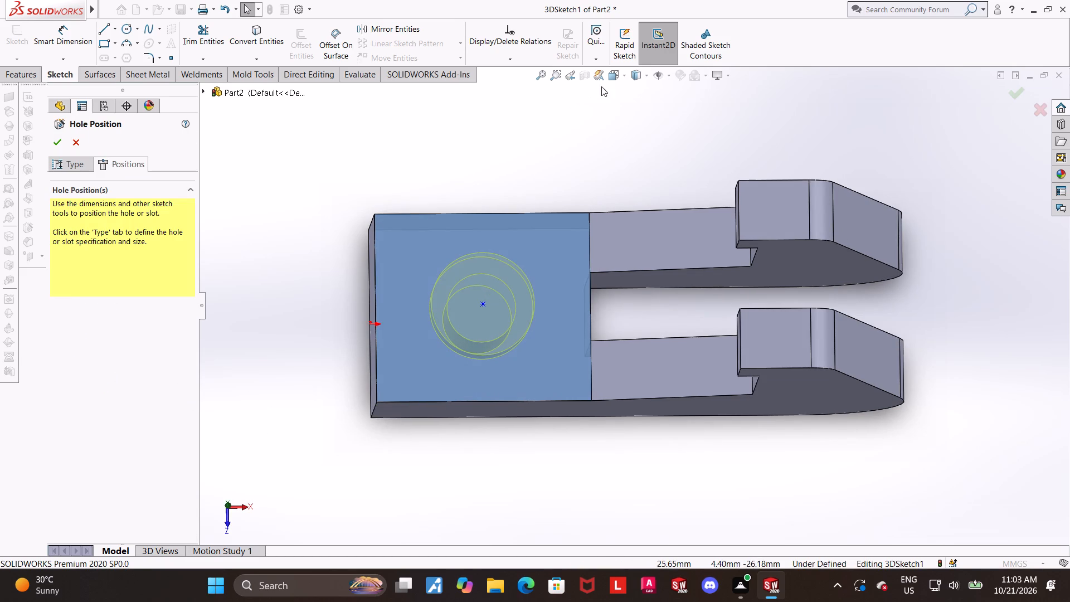
Return the part to the Top view.
left_click(618, 75)
left_click(467, 381)
left_click(600, 450)
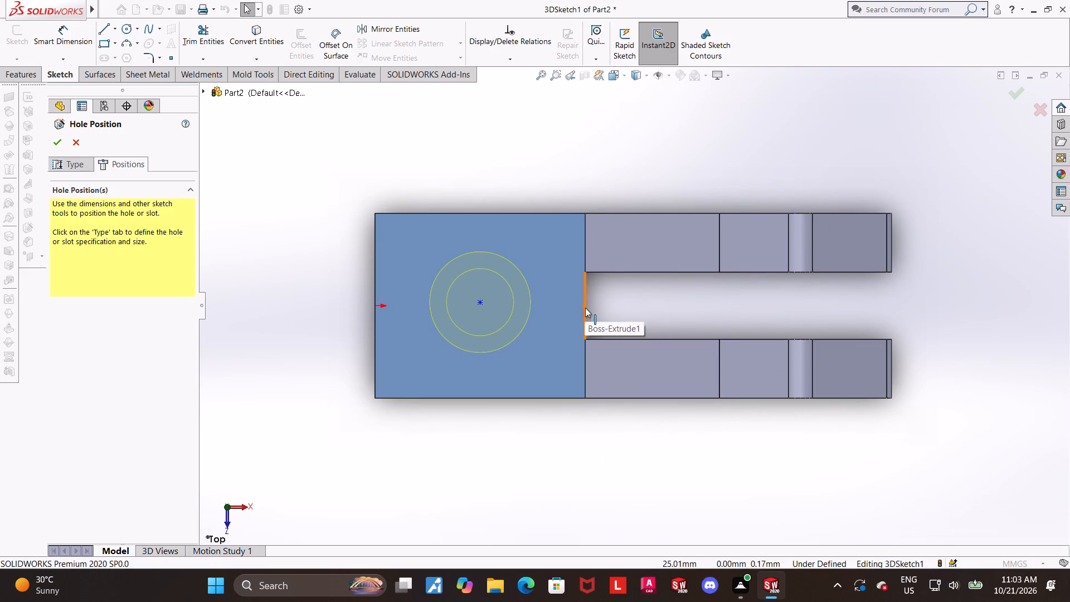
left_click(668, 293)
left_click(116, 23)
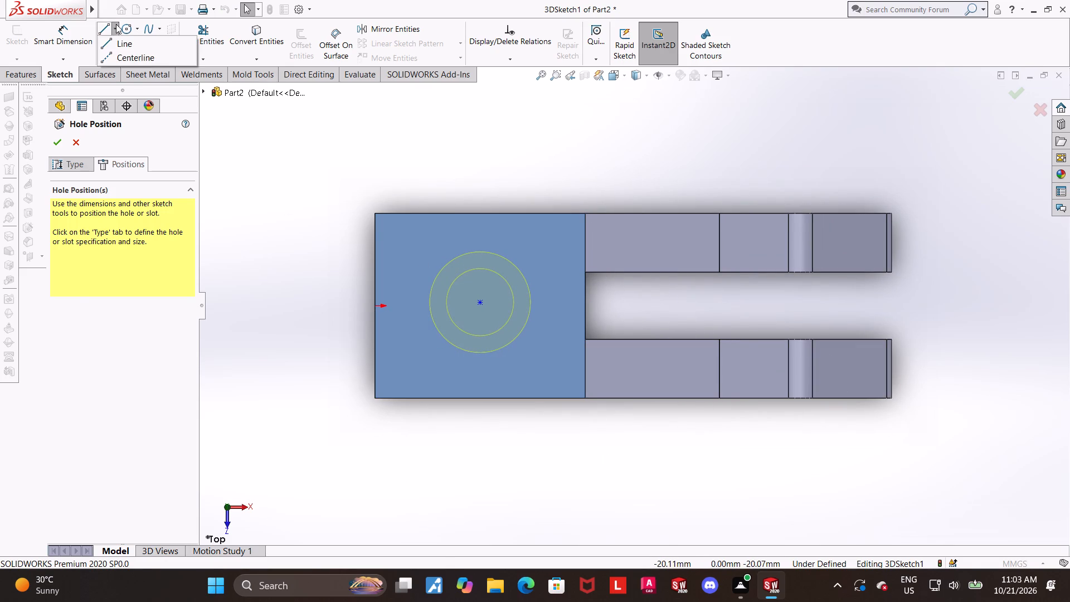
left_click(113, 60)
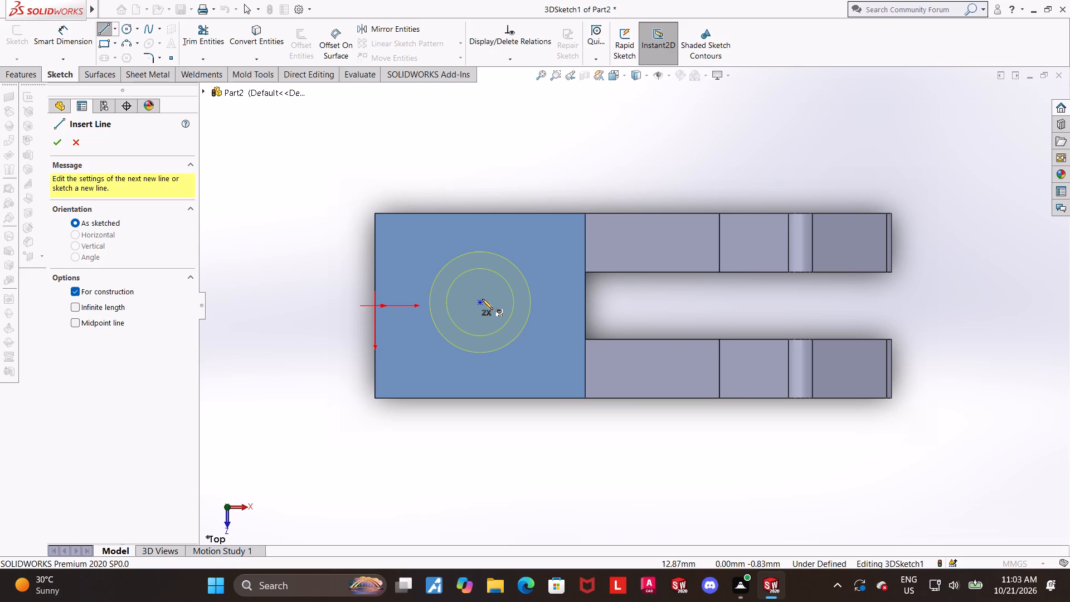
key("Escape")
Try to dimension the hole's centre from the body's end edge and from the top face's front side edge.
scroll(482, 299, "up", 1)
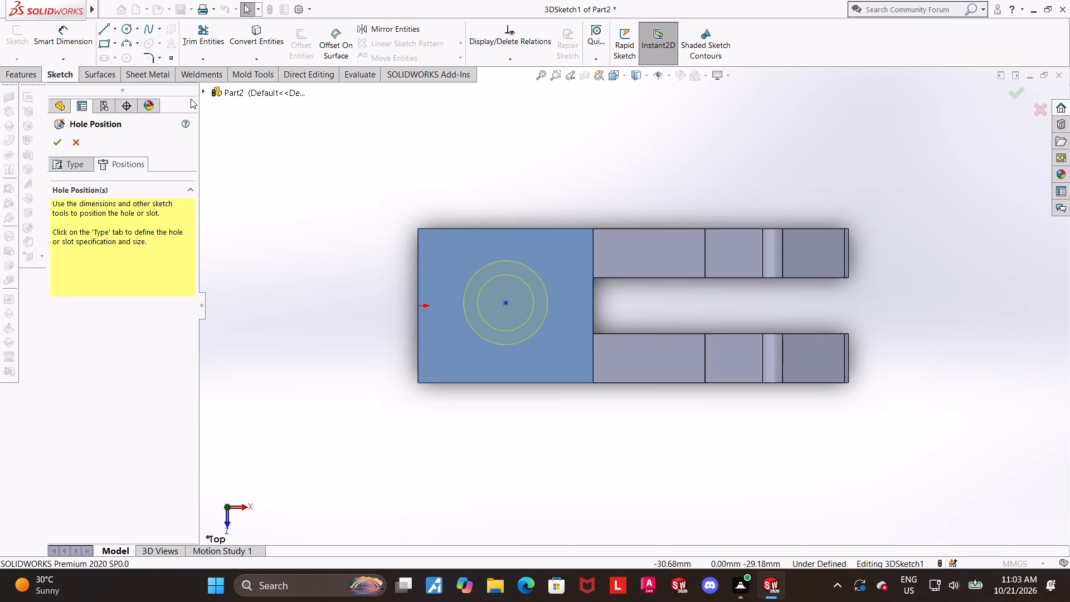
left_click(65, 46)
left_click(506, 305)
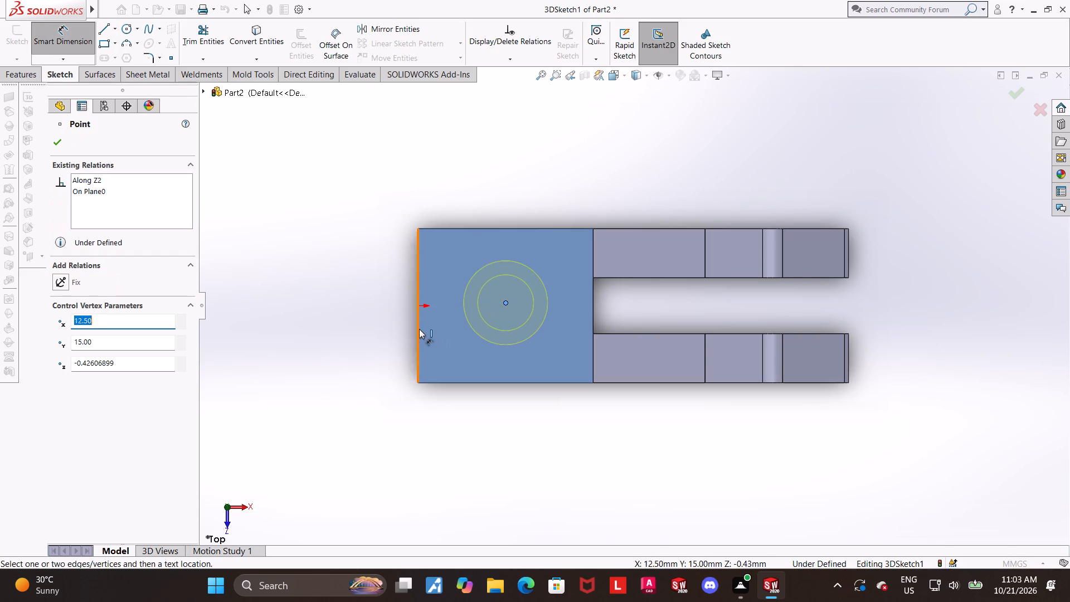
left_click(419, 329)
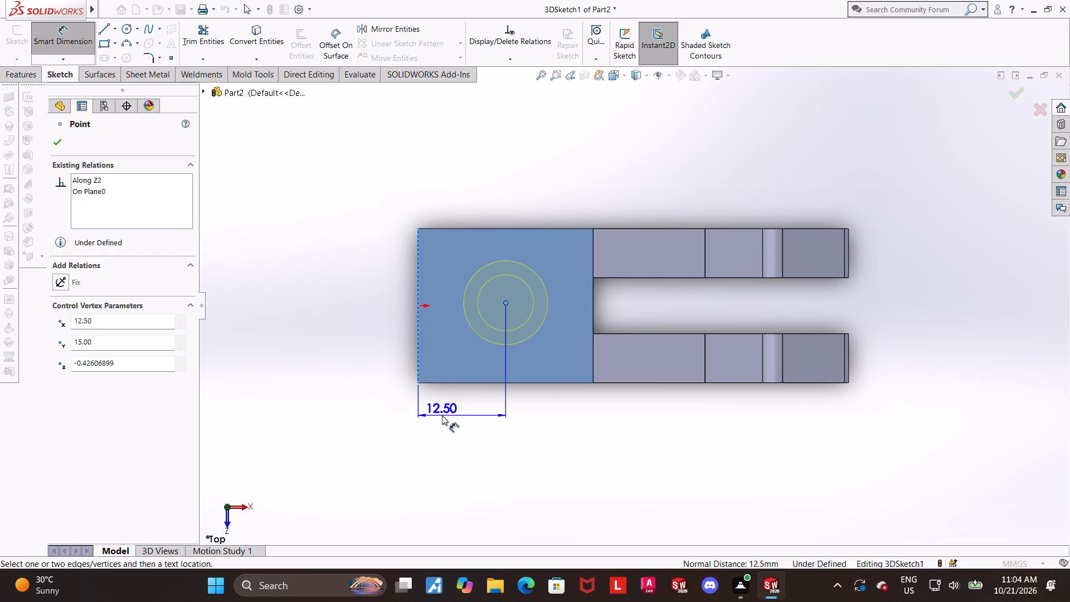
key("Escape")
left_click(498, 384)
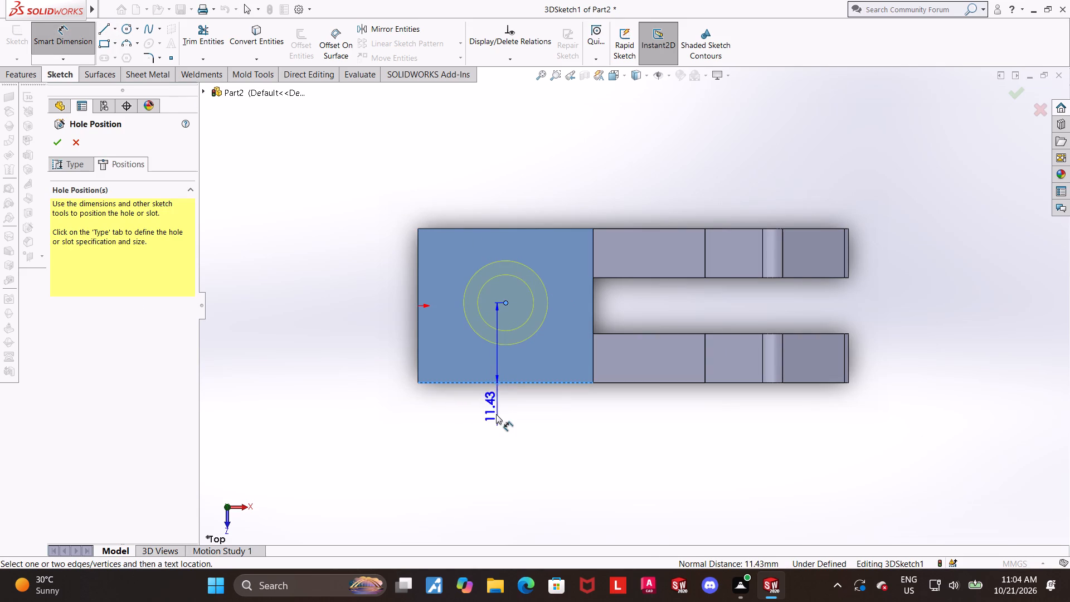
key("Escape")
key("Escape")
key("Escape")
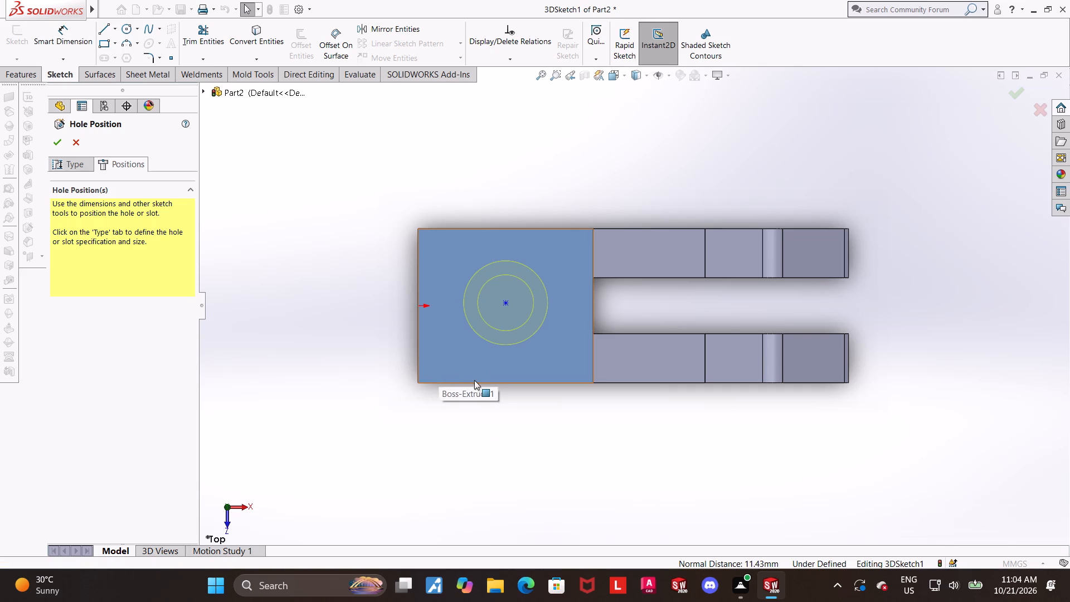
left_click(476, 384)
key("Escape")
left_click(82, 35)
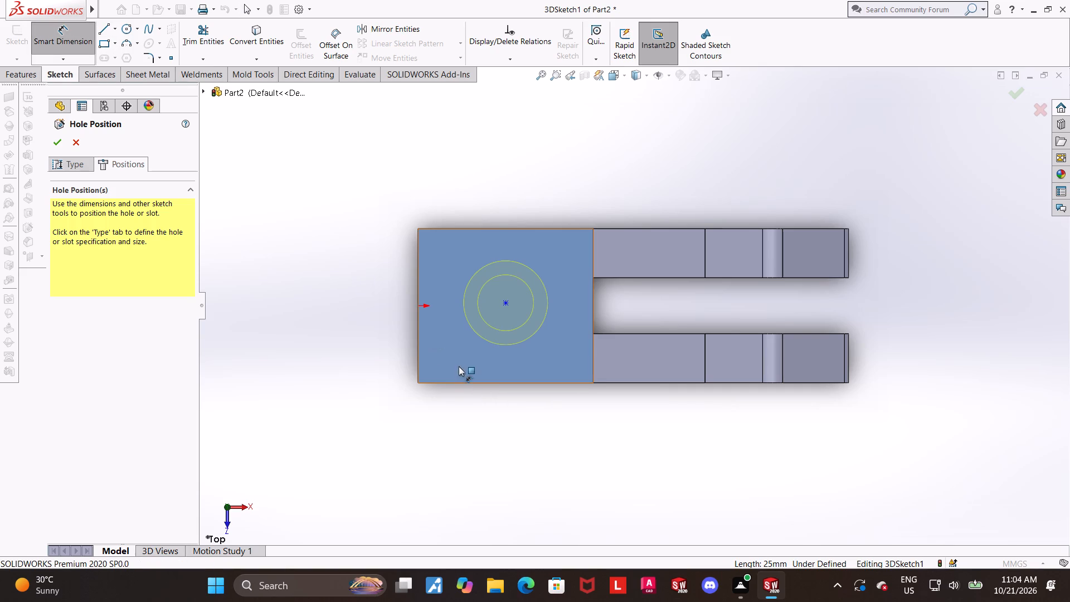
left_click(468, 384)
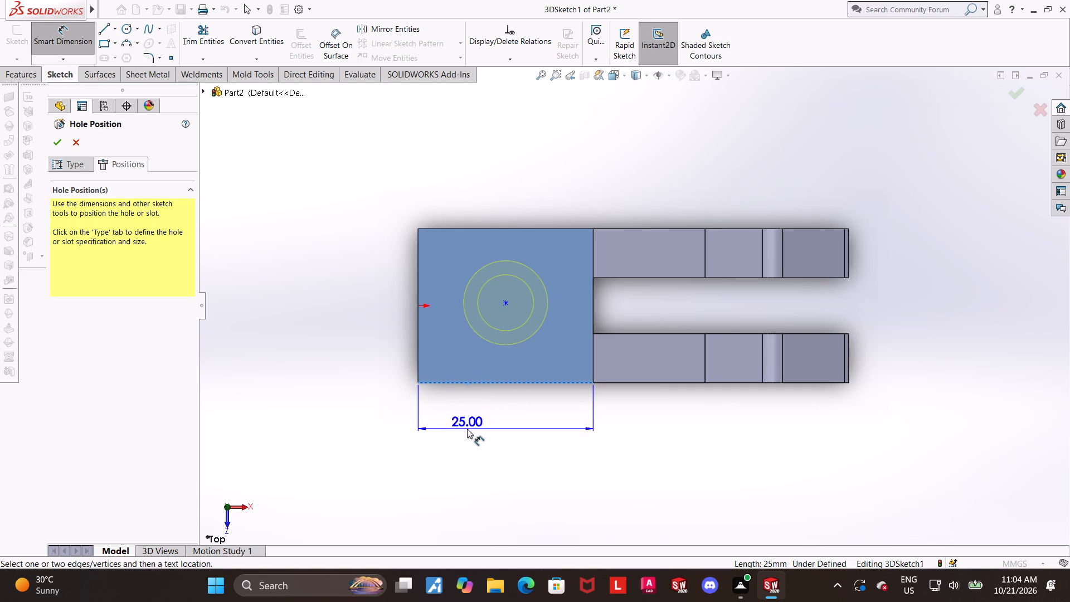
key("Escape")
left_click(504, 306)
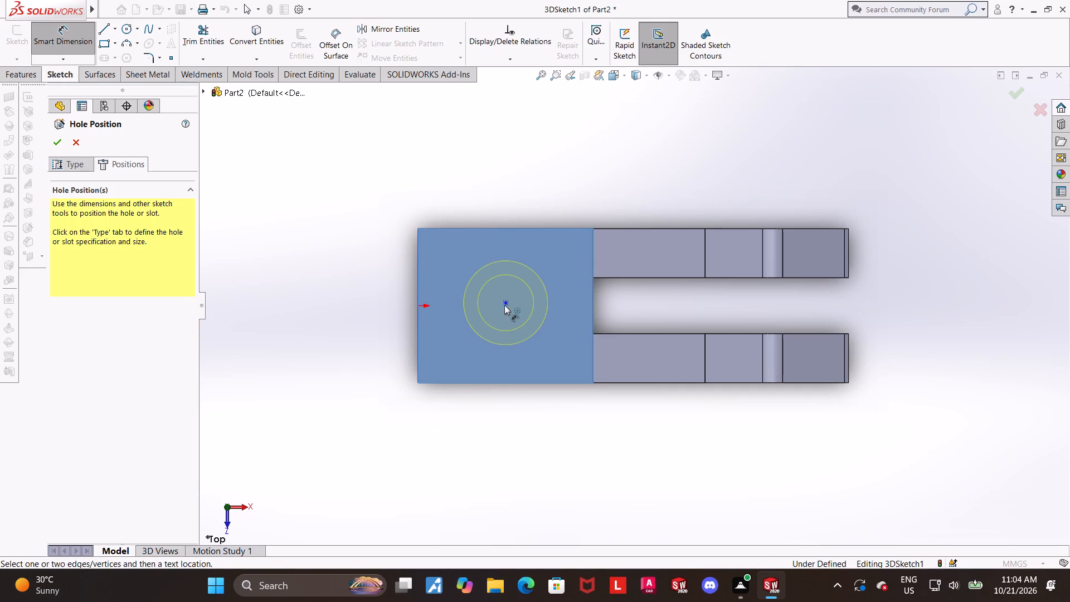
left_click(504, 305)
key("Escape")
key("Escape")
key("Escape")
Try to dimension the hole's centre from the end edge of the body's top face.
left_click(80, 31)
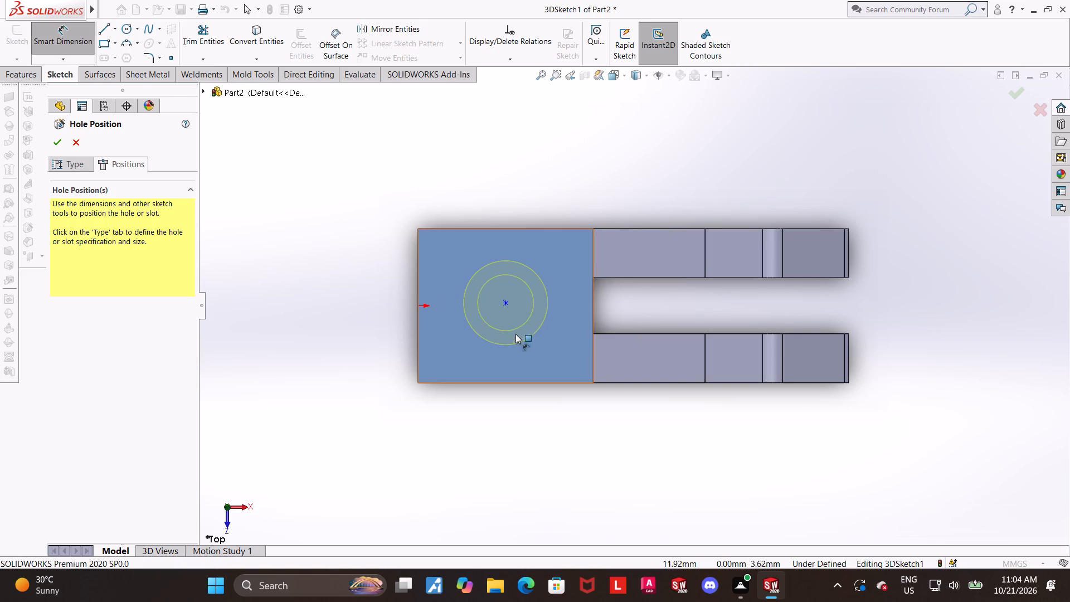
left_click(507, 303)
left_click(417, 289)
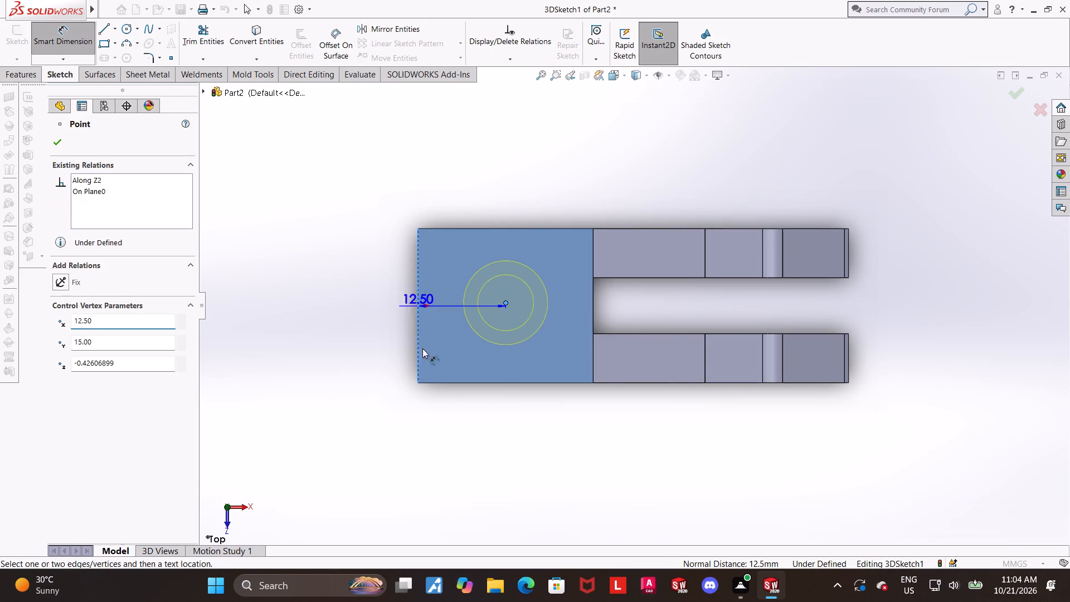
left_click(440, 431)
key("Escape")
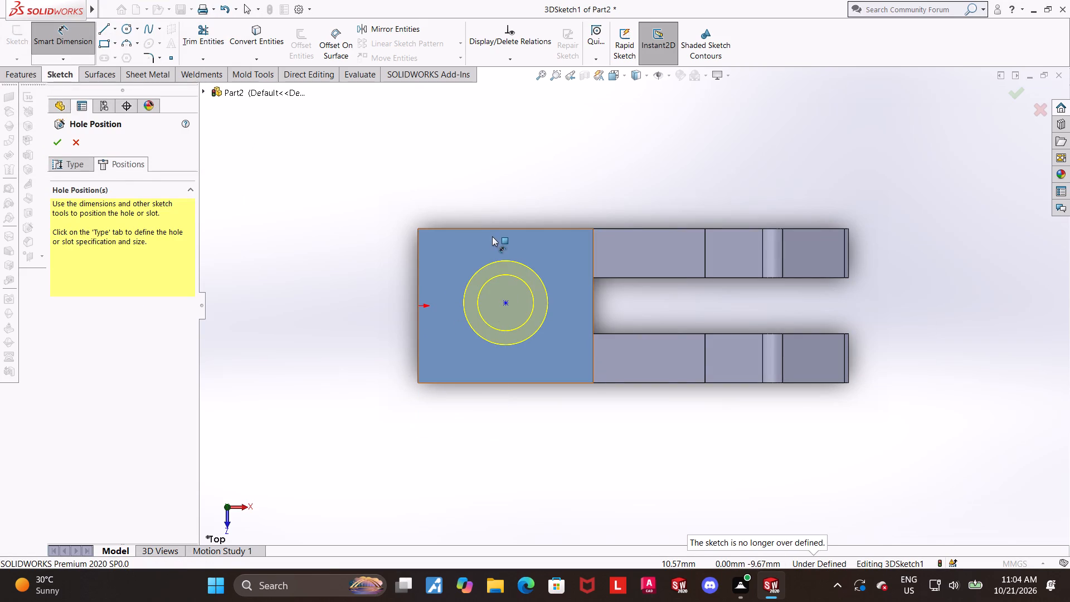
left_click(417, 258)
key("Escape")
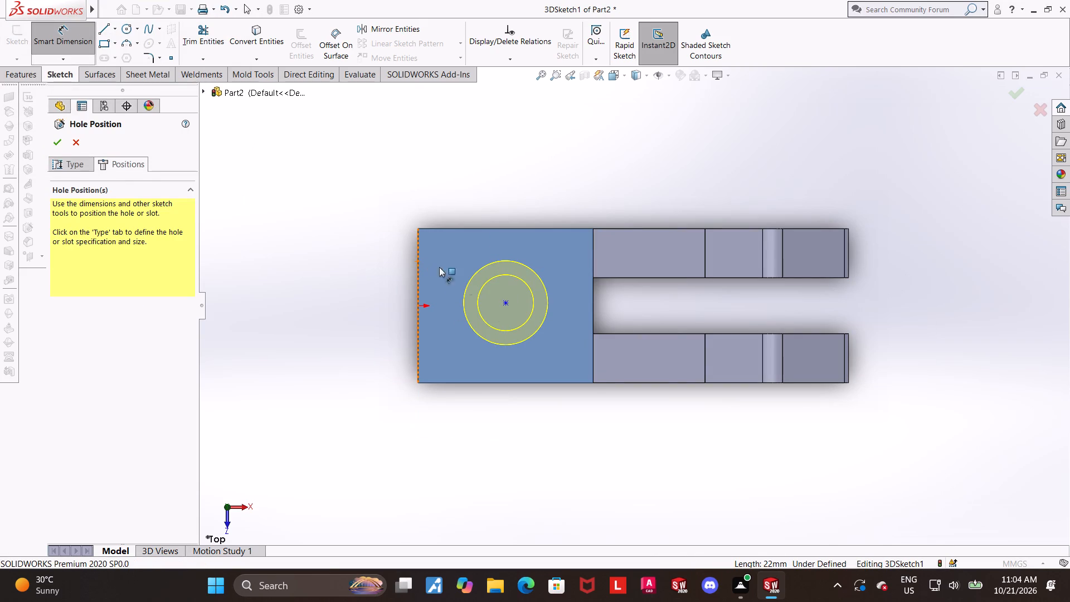
Dimension the hole's centre 11 mm from the rear side edge of the top face.
left_click(504, 302)
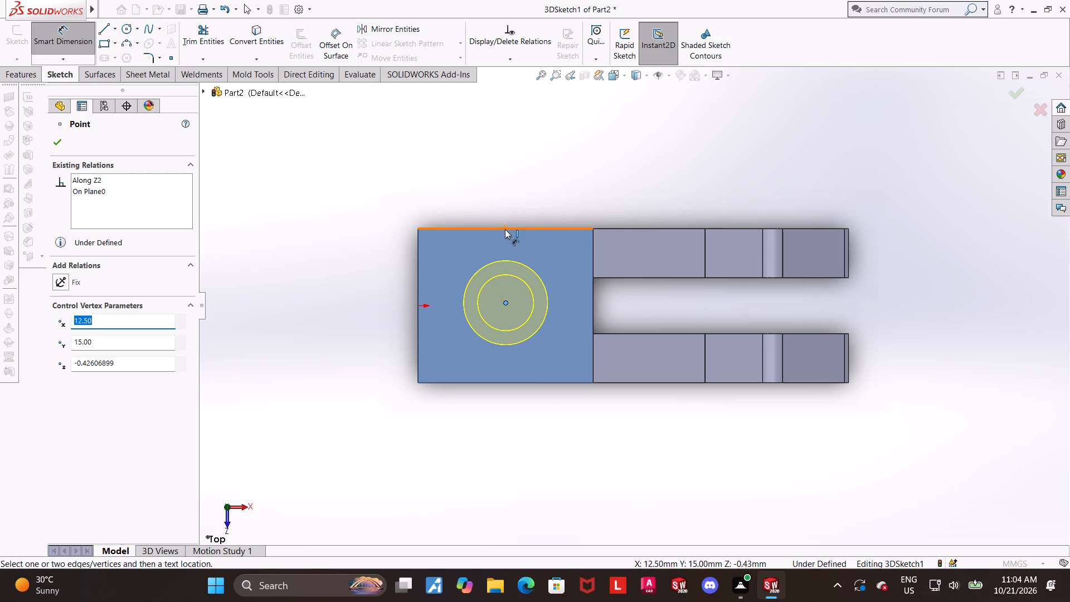
left_click(505, 229)
left_click(392, 249)
type("11")
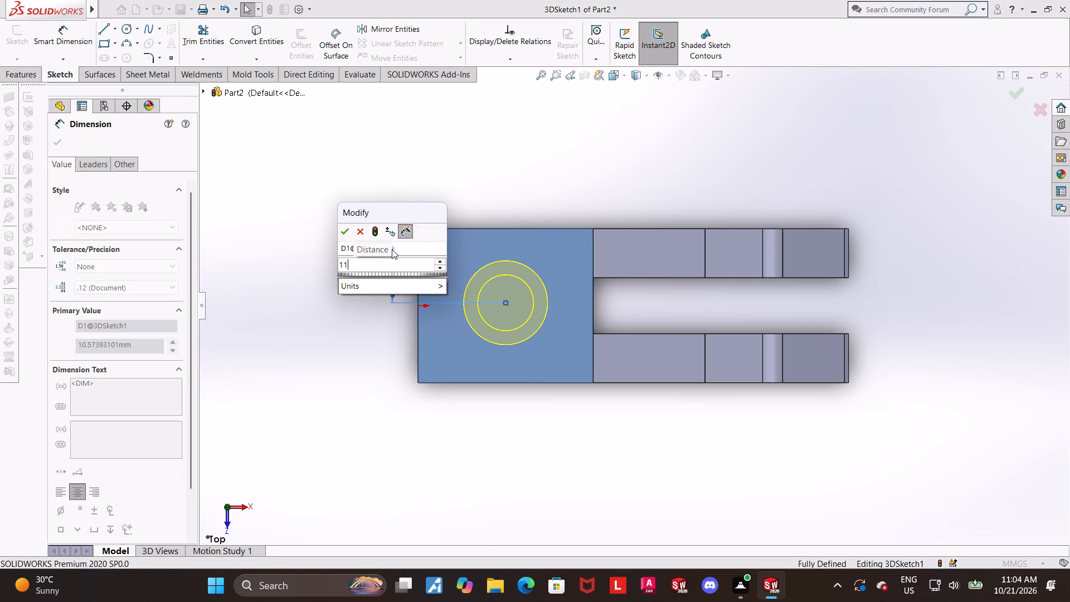
key("Return")
key("Escape")
key("Escape")
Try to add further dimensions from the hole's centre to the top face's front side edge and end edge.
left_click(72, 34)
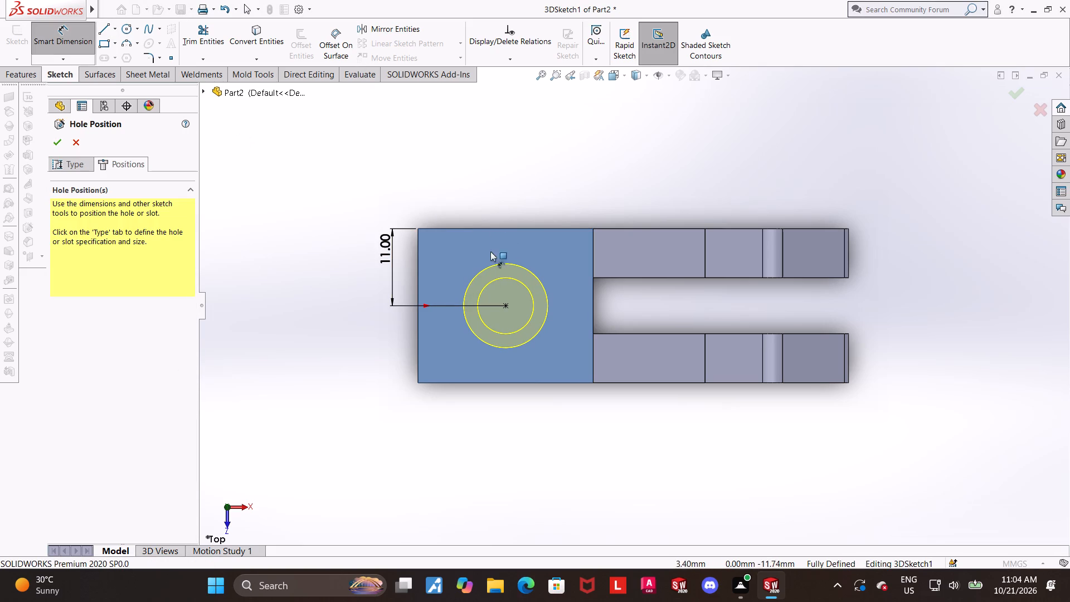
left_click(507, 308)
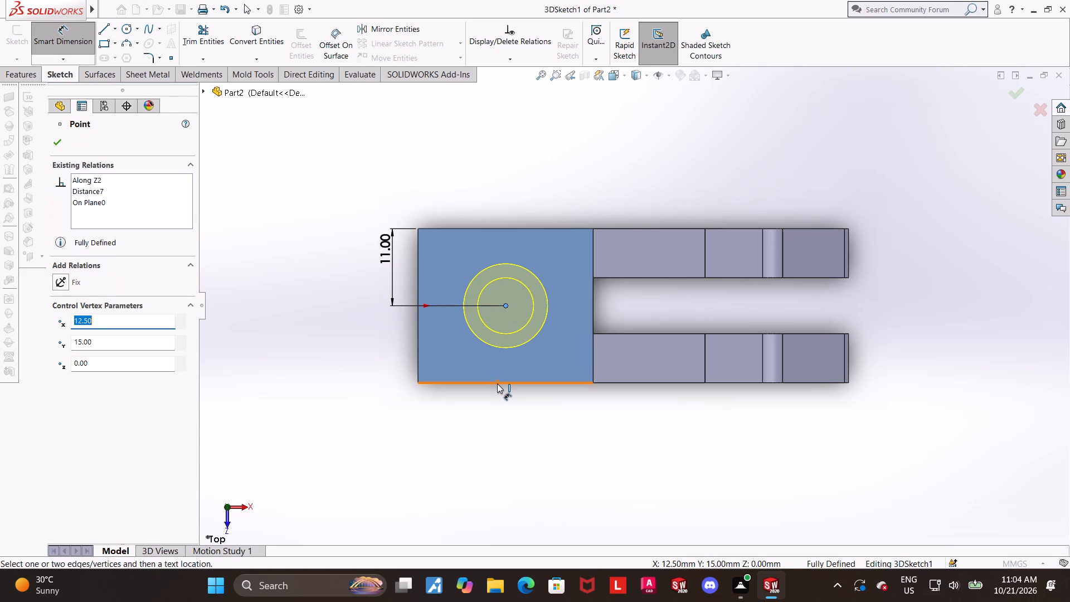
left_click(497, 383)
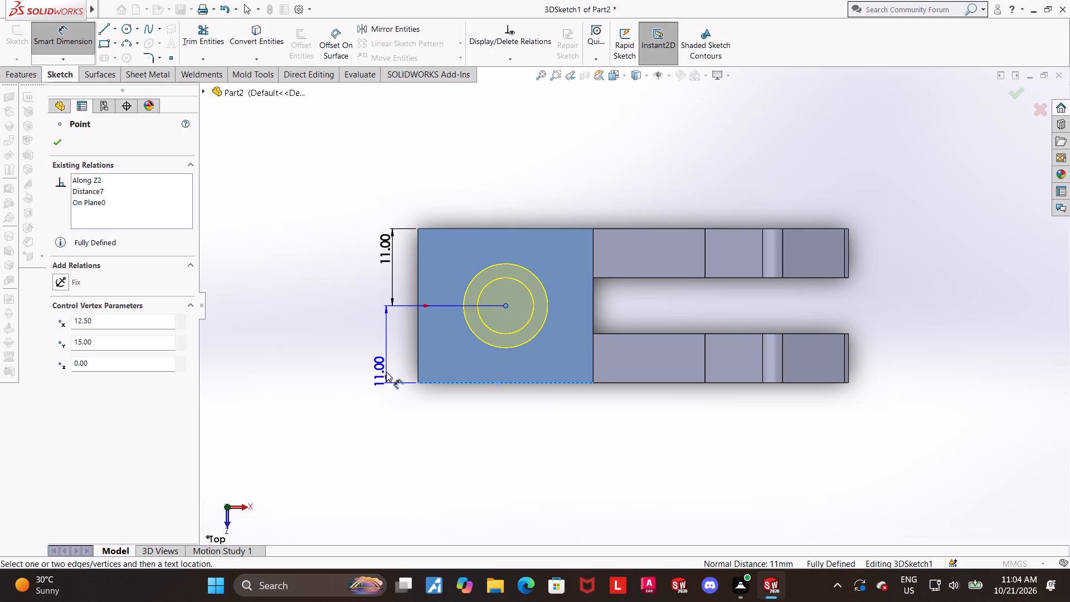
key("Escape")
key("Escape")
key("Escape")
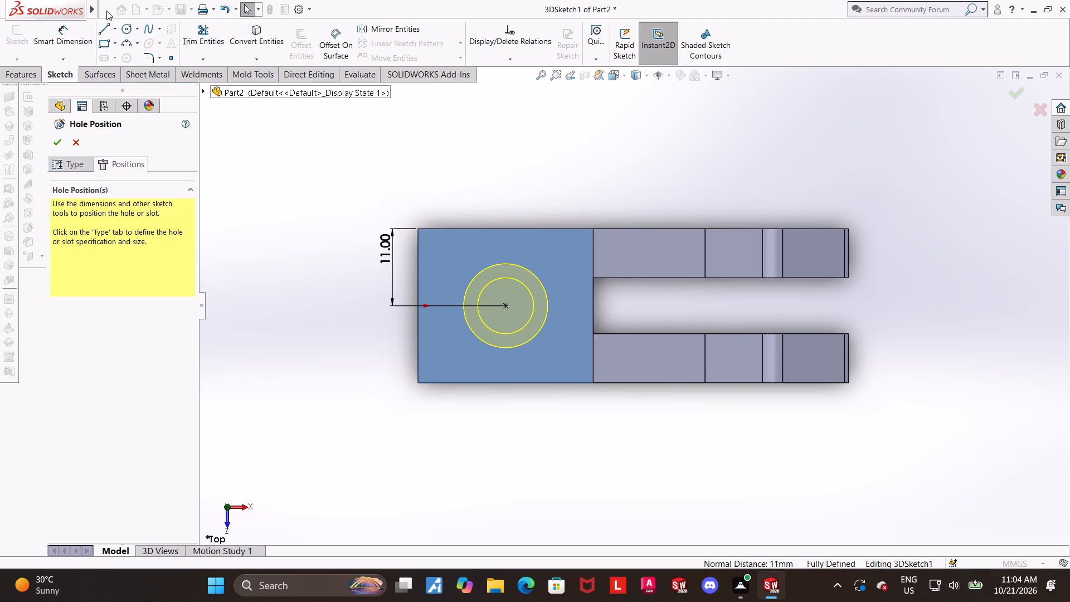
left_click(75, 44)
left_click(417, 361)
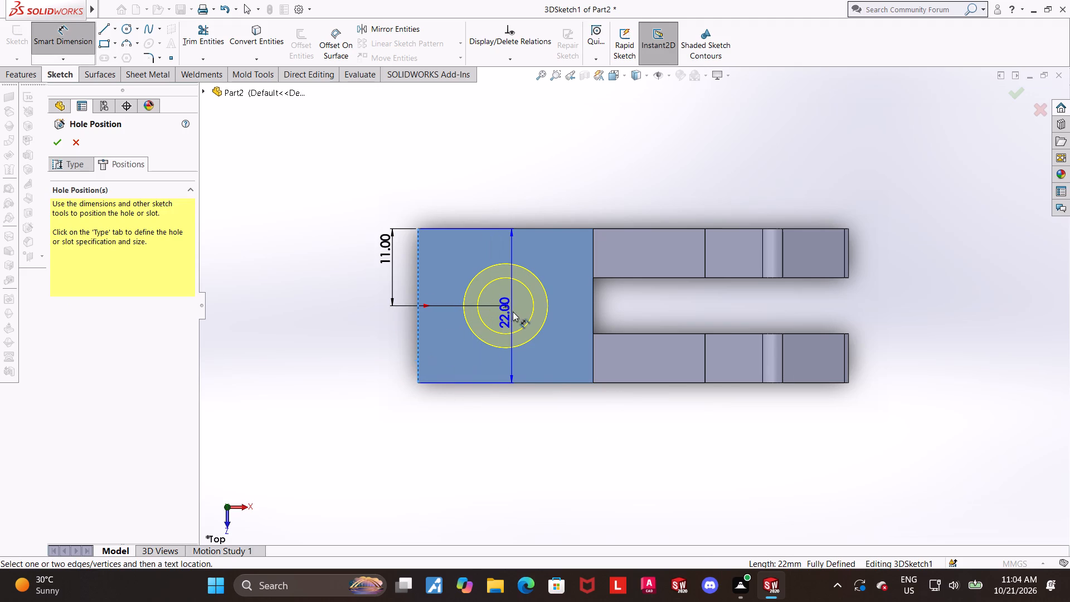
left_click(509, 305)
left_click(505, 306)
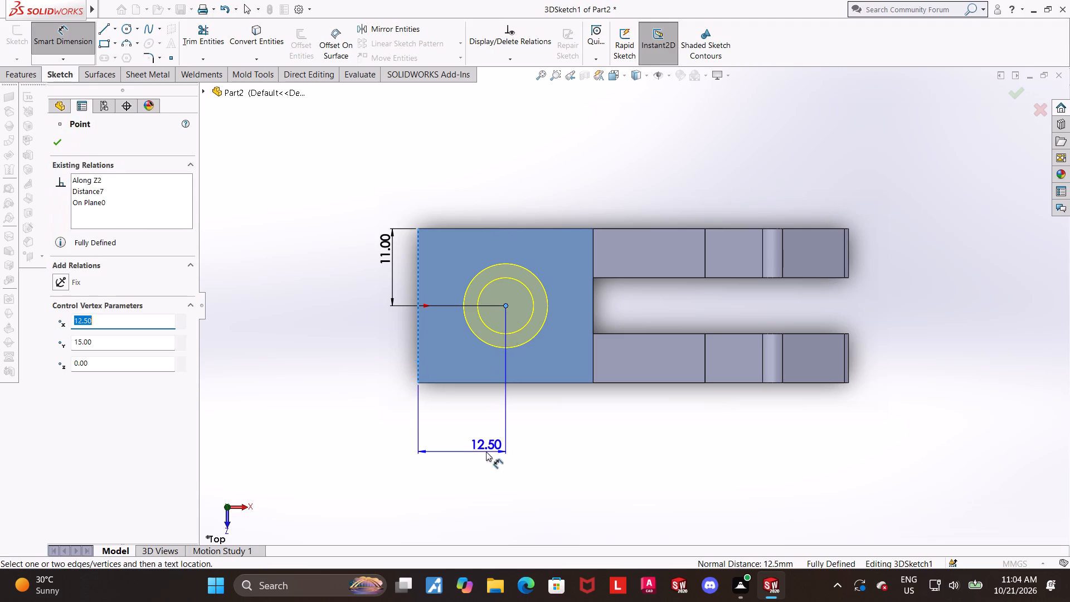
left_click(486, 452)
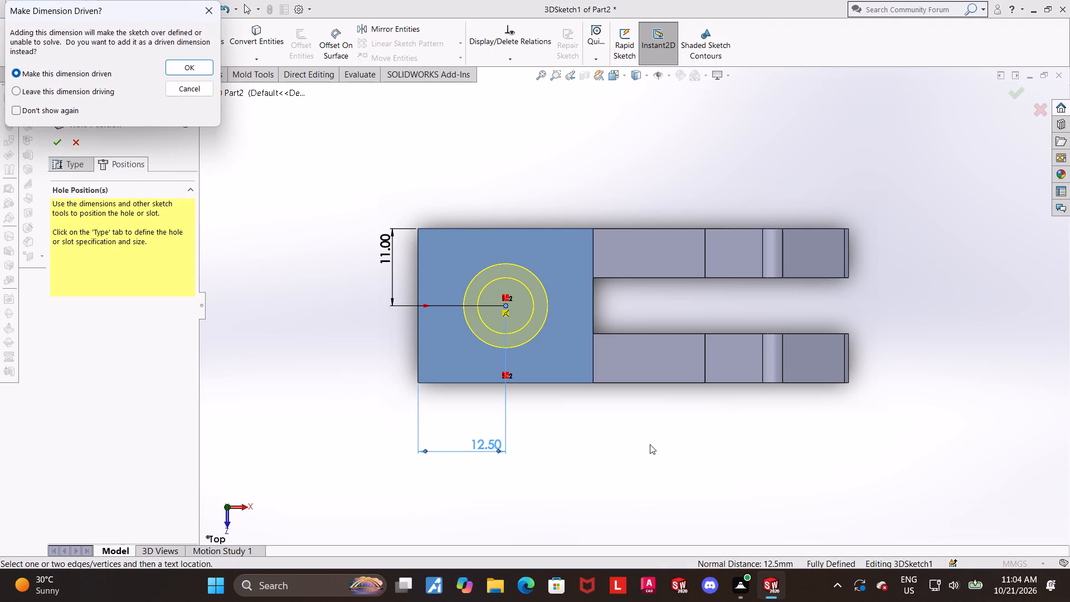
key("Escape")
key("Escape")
Accept the hole position and complete the counterbored hole.
left_click(1022, 86)
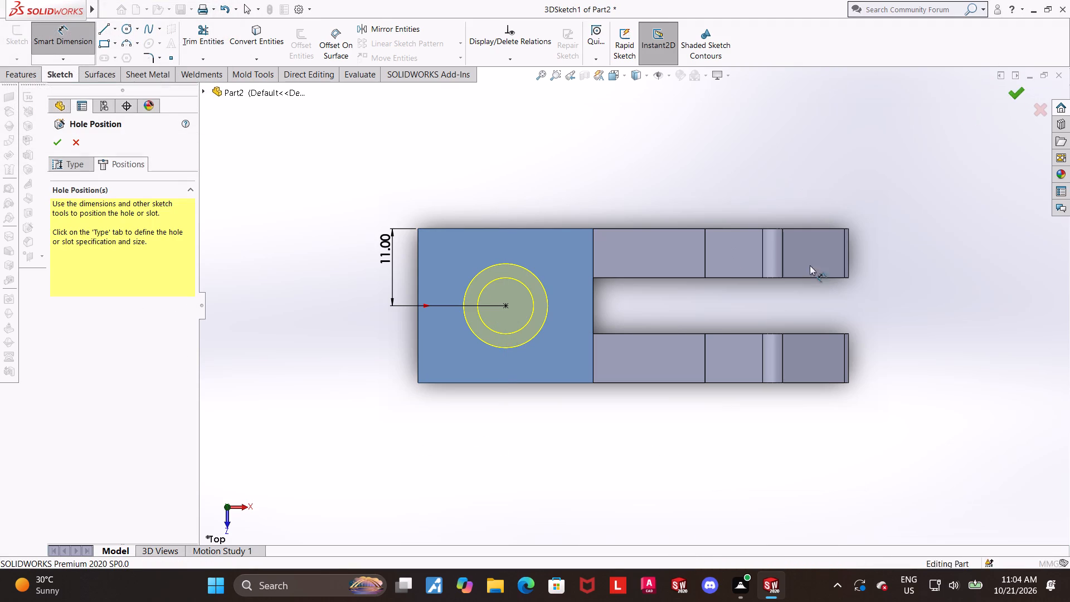
Examine the part and its counterbored hole from several angles.
middle_click_drag(634, 454, 628, 292)
scroll(606, 443, "up", 3)
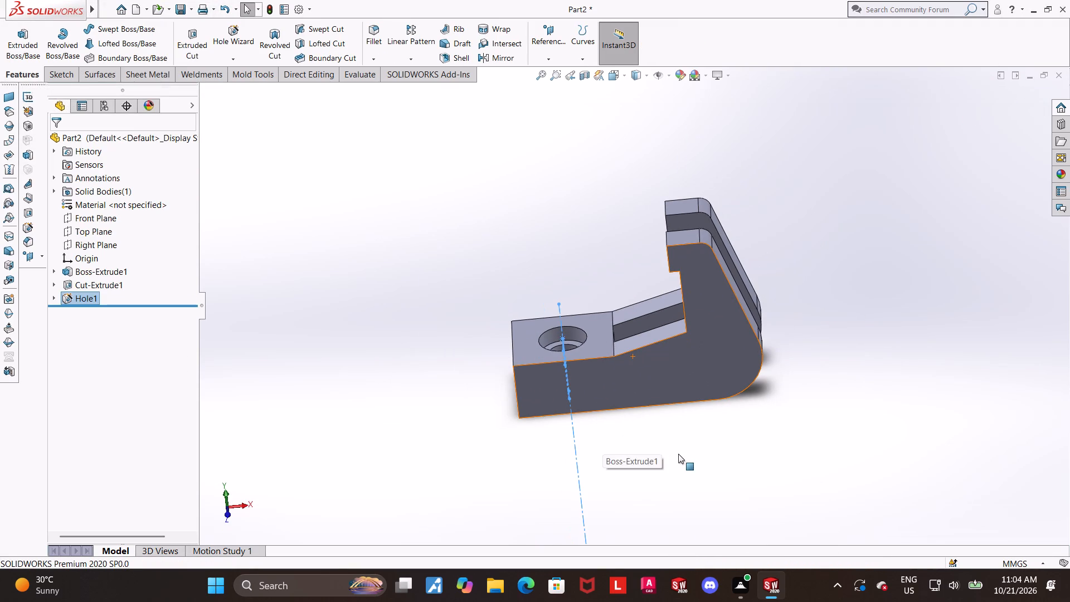
left_click(689, 468)
middle_click_drag(673, 440, 690, 434)
middle_click_drag(690, 434, 703, 455)
scroll(714, 457, "up", 1)
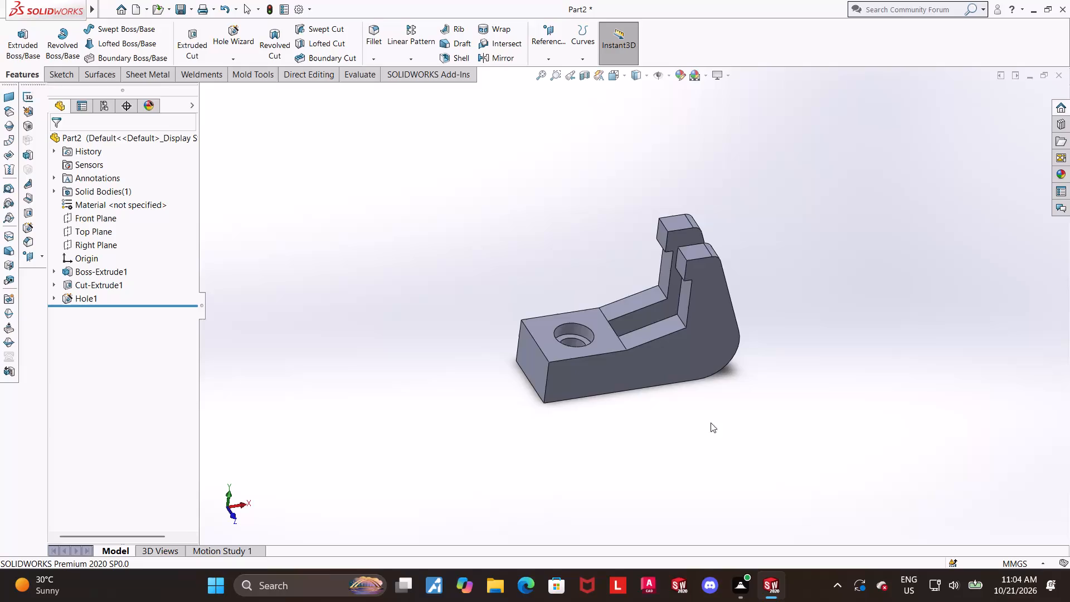
scroll(832, 363, "down", 2)
middle_click_drag(782, 363, 750, 346)
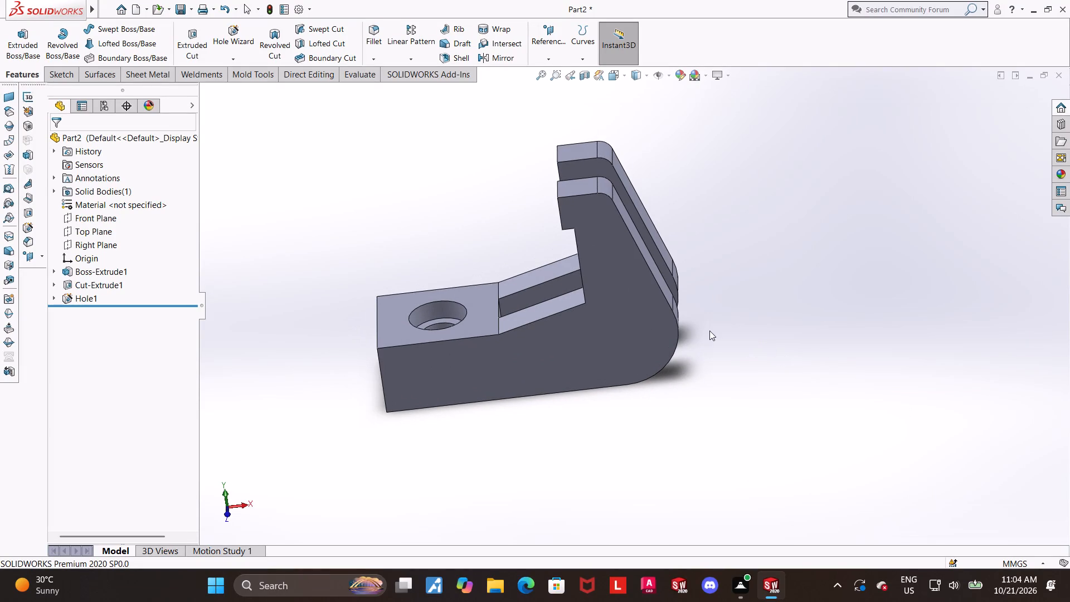
scroll(713, 333, "up", 1)
scroll(625, 321, "down", 1)
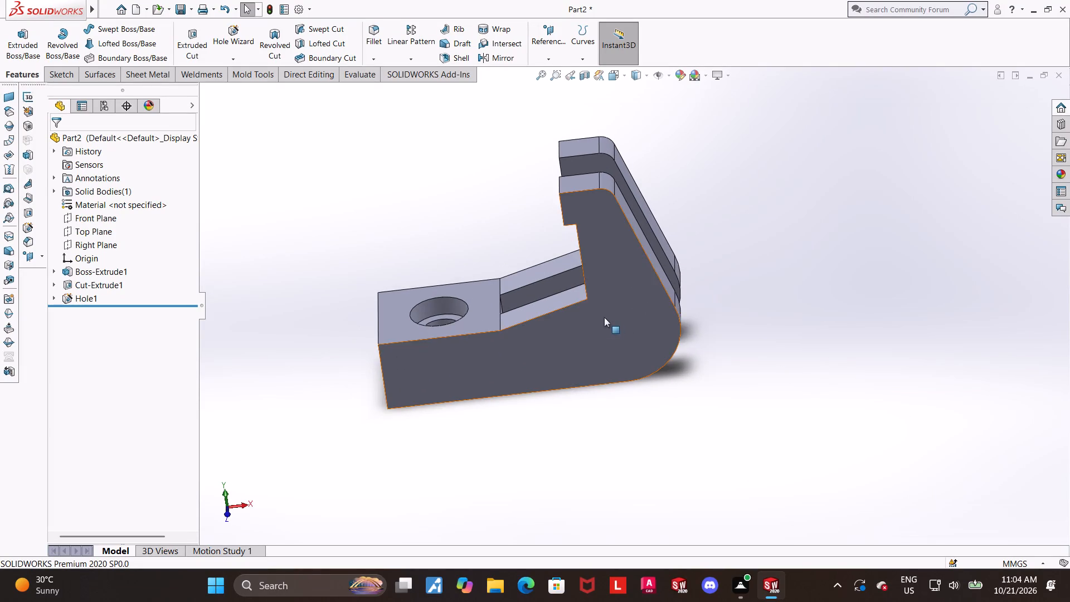
middle_click_drag(596, 320, 602, 351)
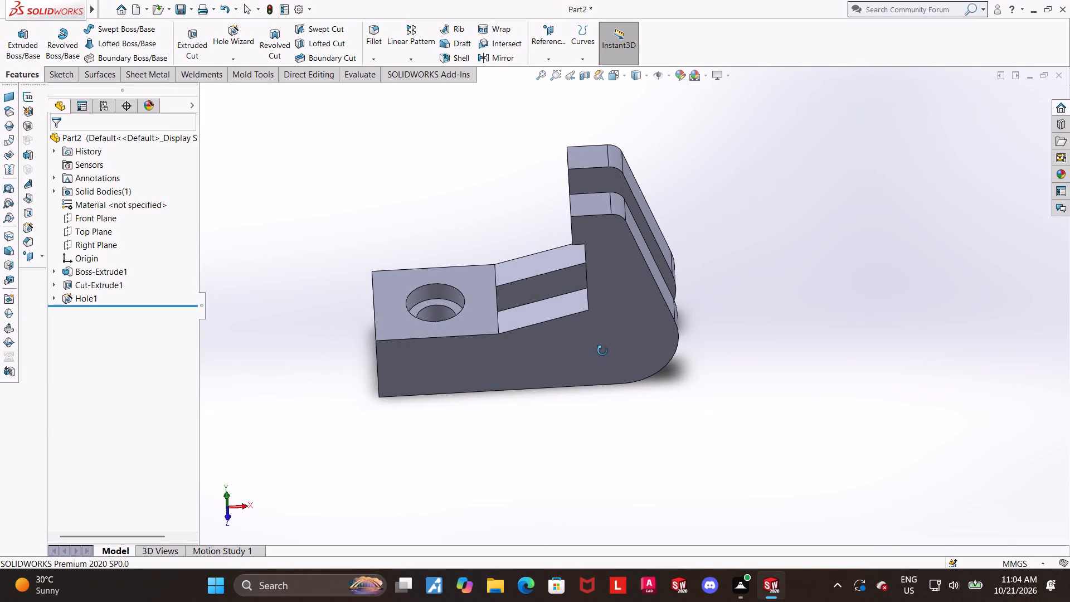
middle_click_drag(602, 351, 594, 351)
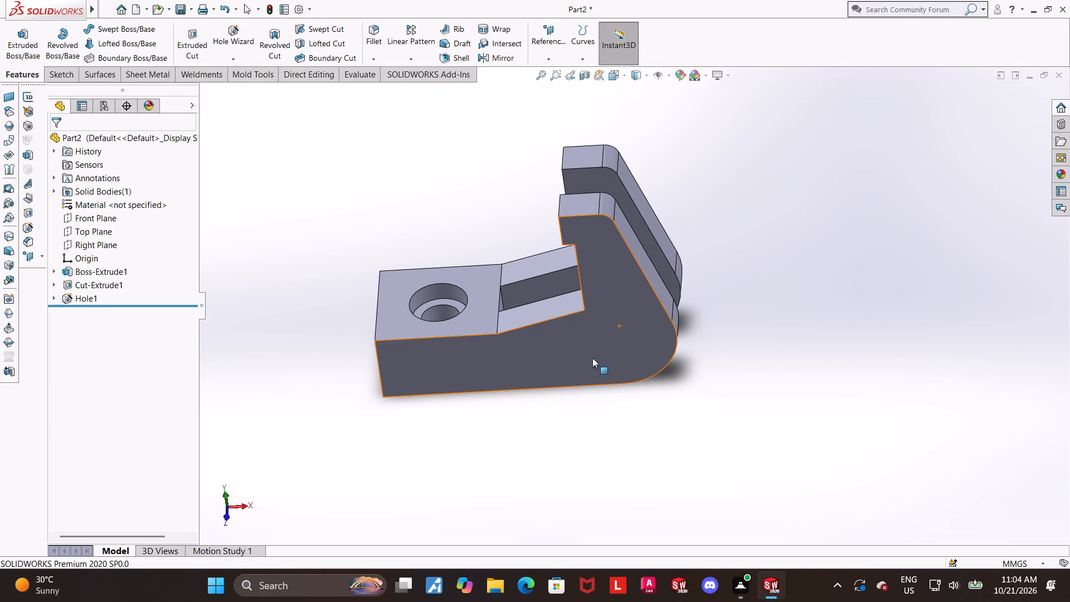
Sketch a circle on the body's front side face, centred about 33 mm along and 7.6 mm above the origin.
left_click(543, 361)
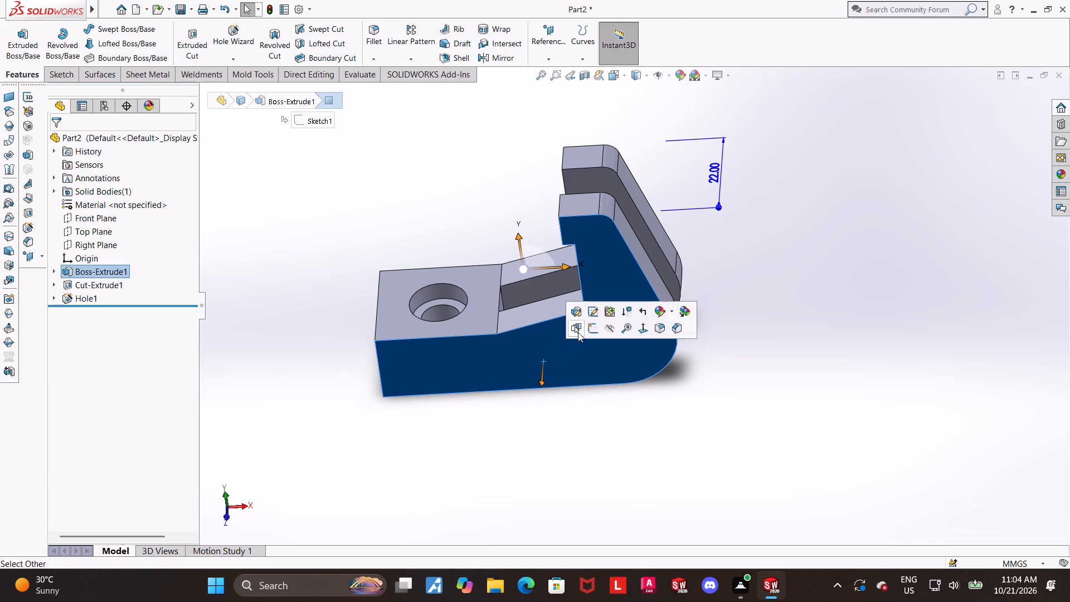
left_click(588, 332)
left_click(107, 309)
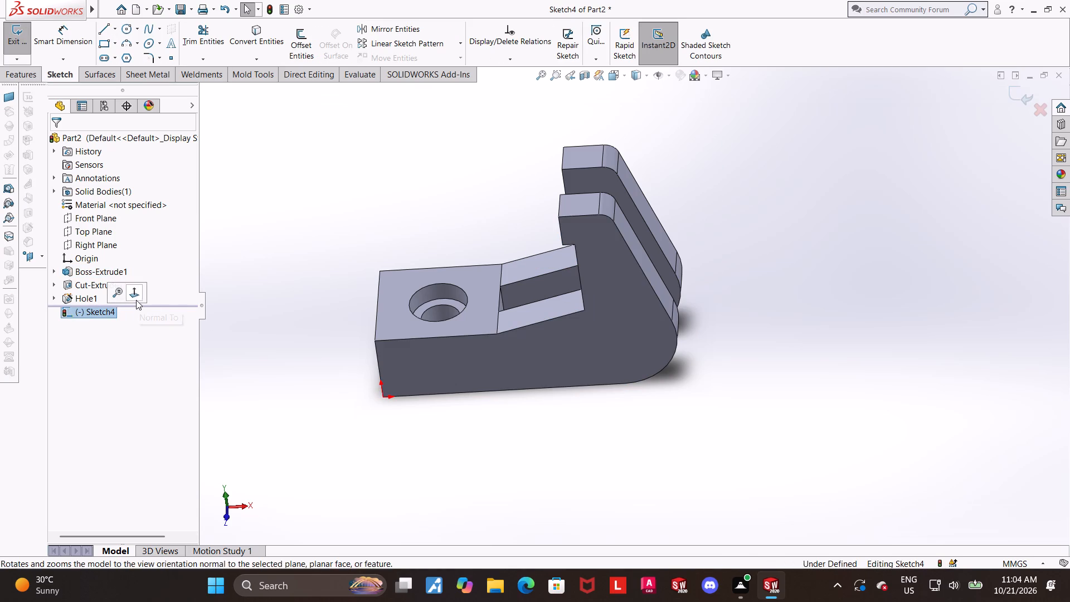
left_click(136, 297)
scroll(725, 455, "up", 2)
scroll(756, 409, "down", 2)
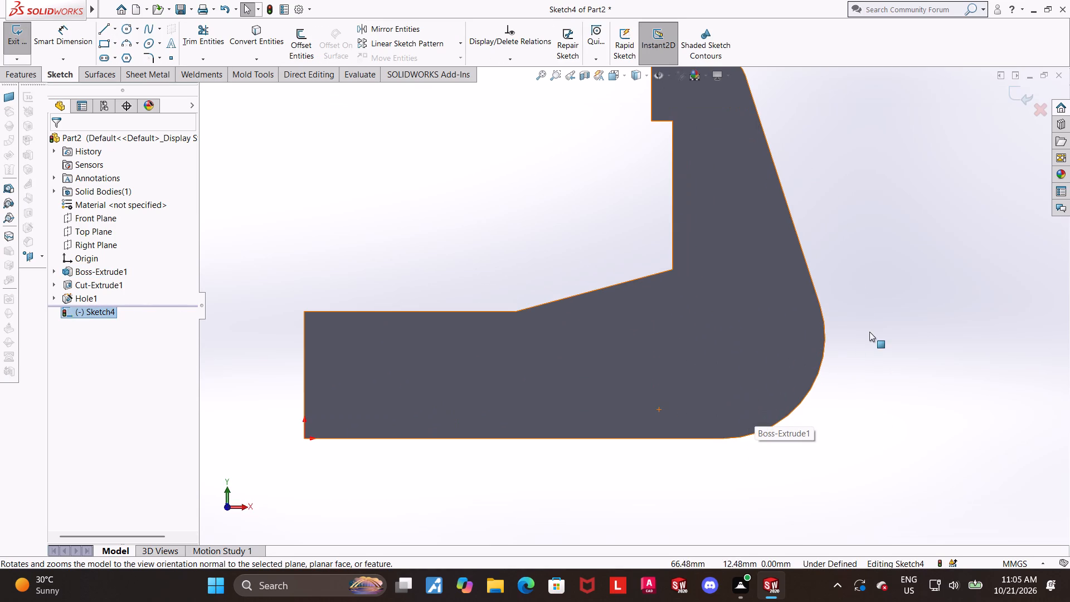
left_click(869, 332)
scroll(890, 331, "up", 1)
scroll(921, 315, "down", 1)
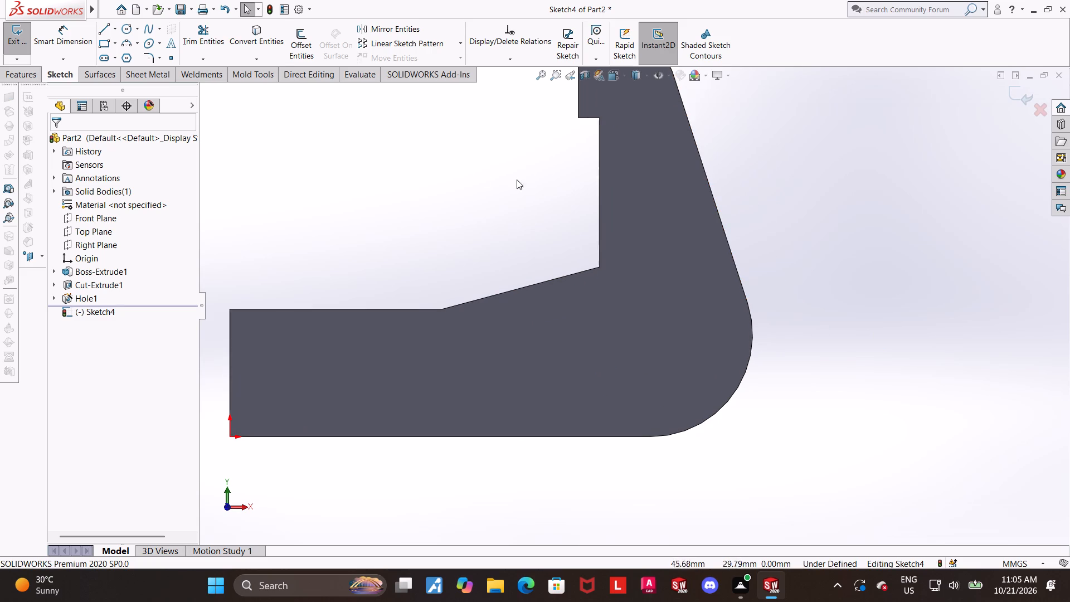
left_click(127, 31)
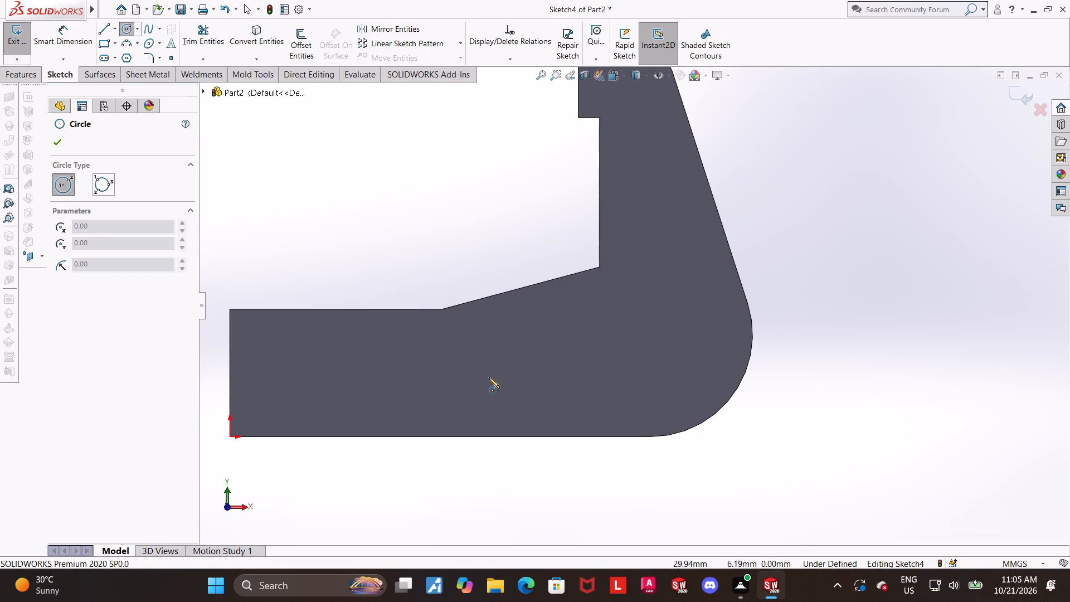
left_click(512, 372)
left_click(553, 346)
key("Escape")
key("Escape")
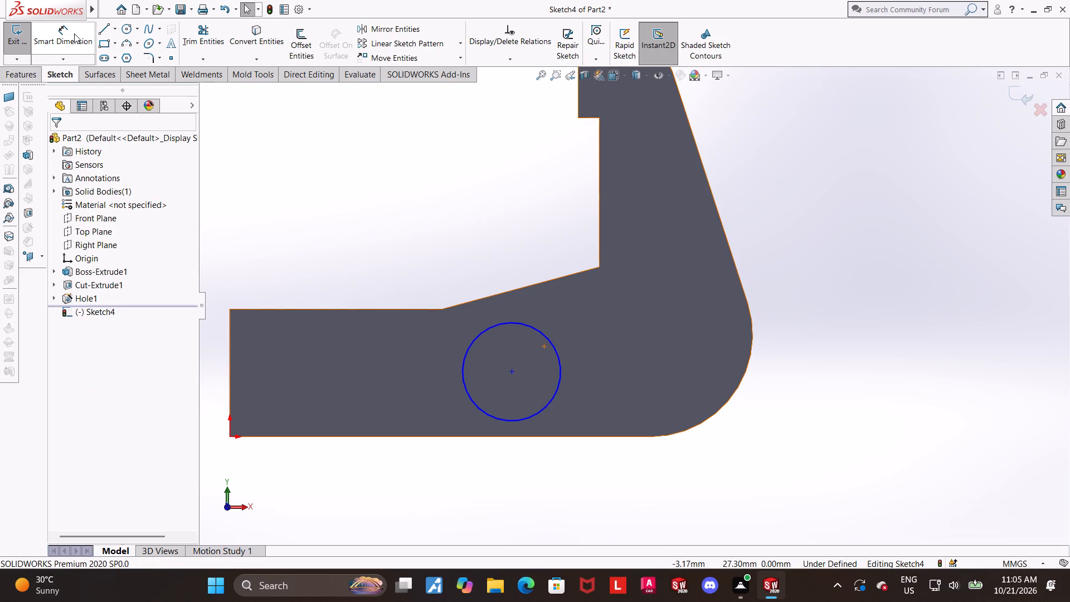
Dimension the circle's diameter as 8 mm.
left_click(74, 28)
scroll(424, 234, "up", 1)
scroll(546, 278, "down", 1)
left_click(559, 334)
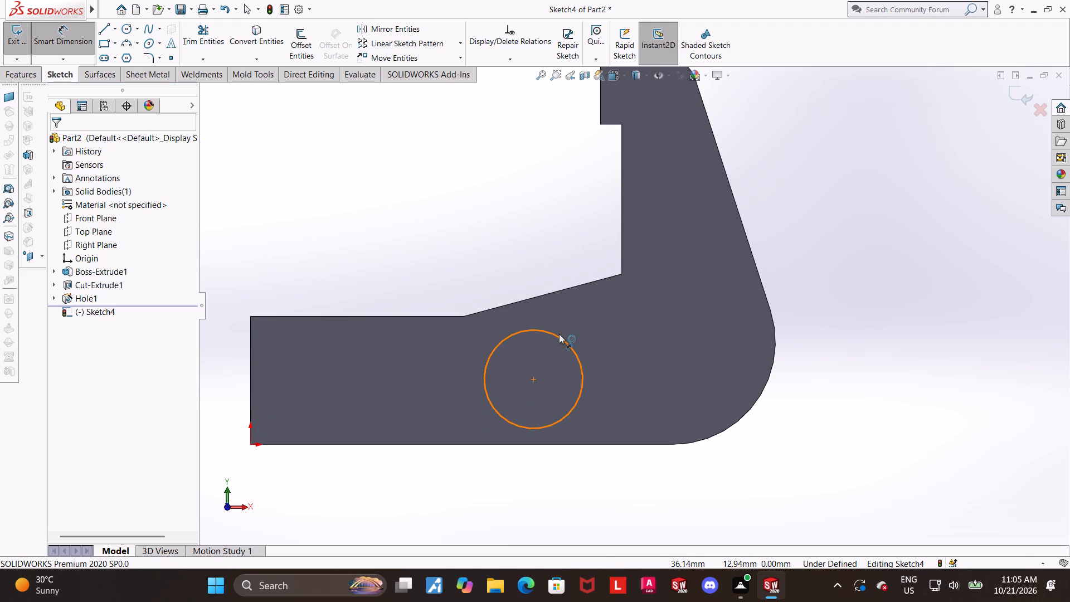
left_click(562, 315)
key("8")
key("Return")
key("Escape")
key("Escape")
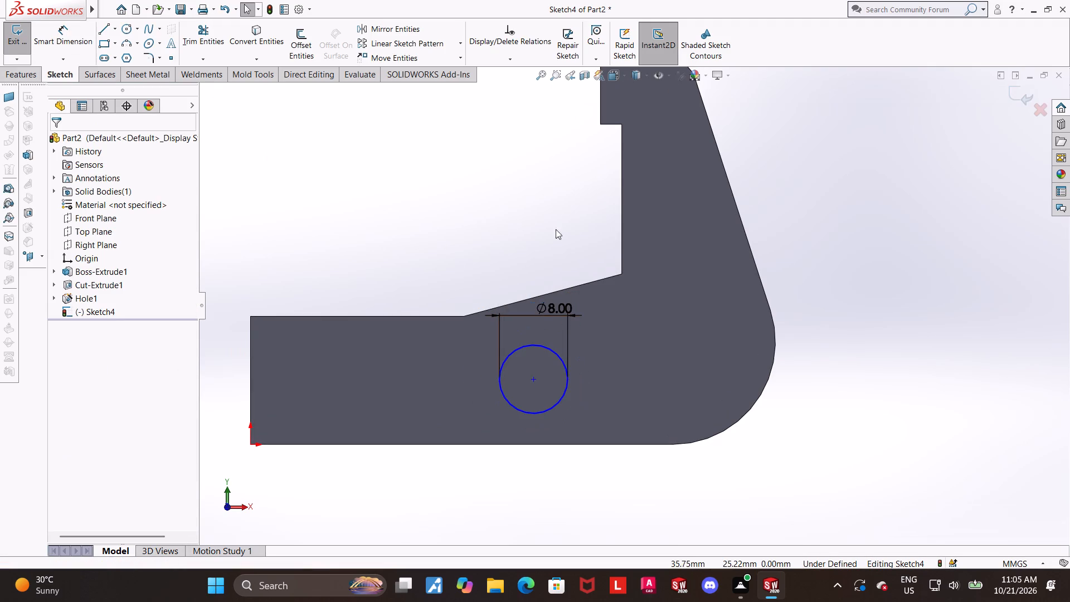
Dimension the circle's centre 7.5 mm above the body's bottom edge.
left_click(61, 45)
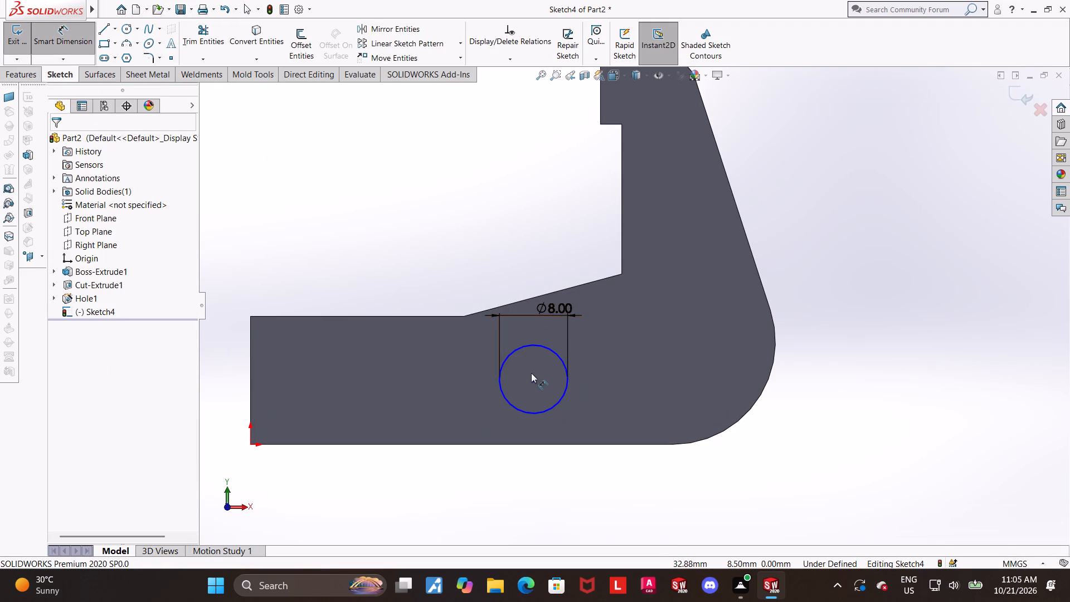
left_click(533, 380)
left_click(549, 448)
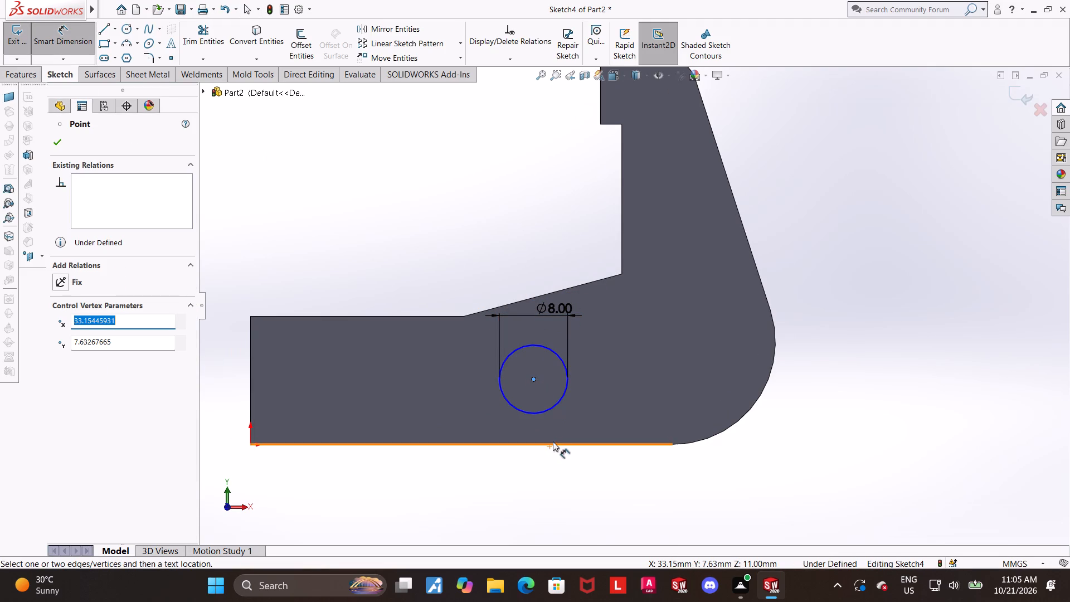
left_click(553, 445)
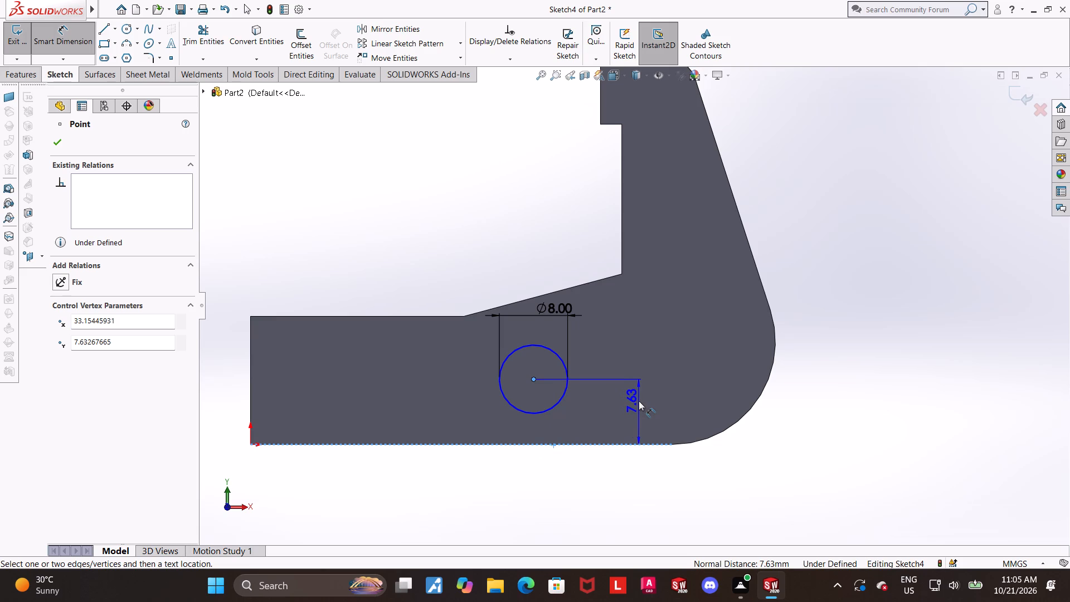
left_click(639, 401)
type("7.5")
key("Return")
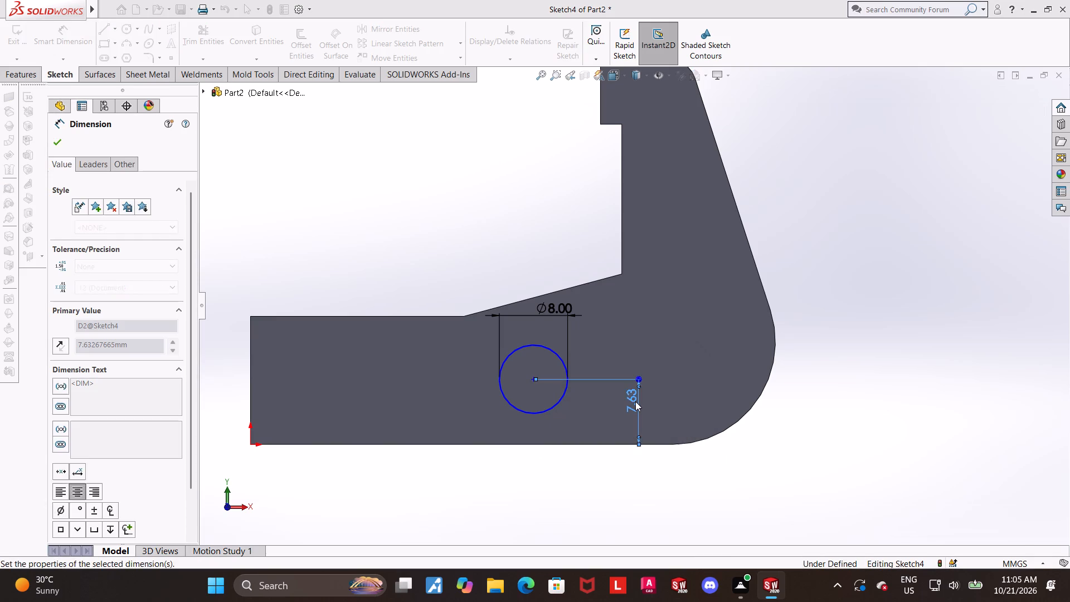
Dimension the circle's centre 32 mm horizontally from the origin at the body's unslotted end.
key("Escape")
key("Escape")
left_click(67, 36)
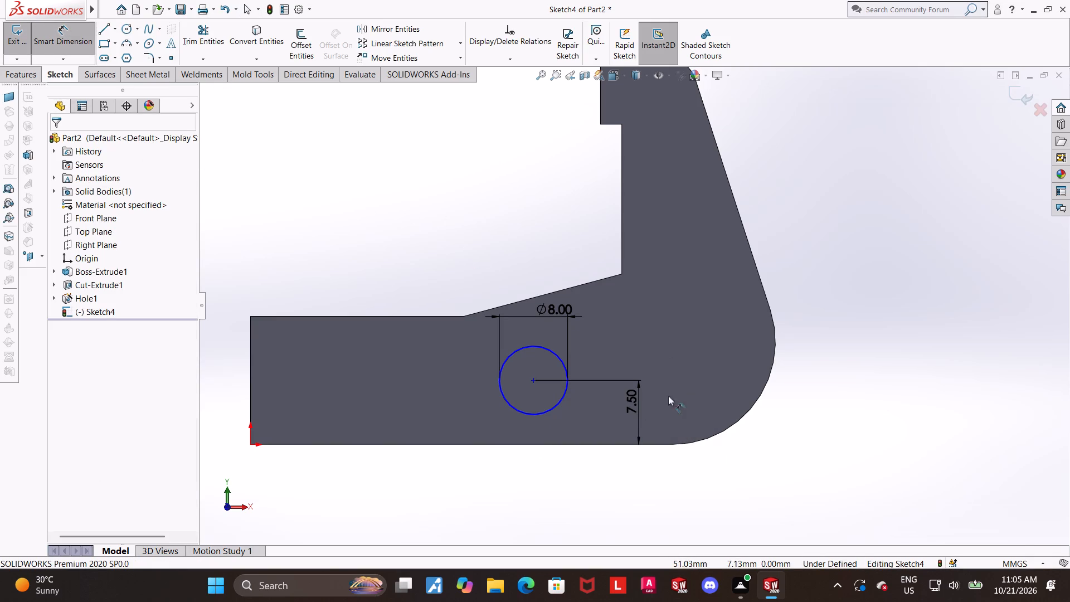
left_click(534, 380)
left_click(251, 443)
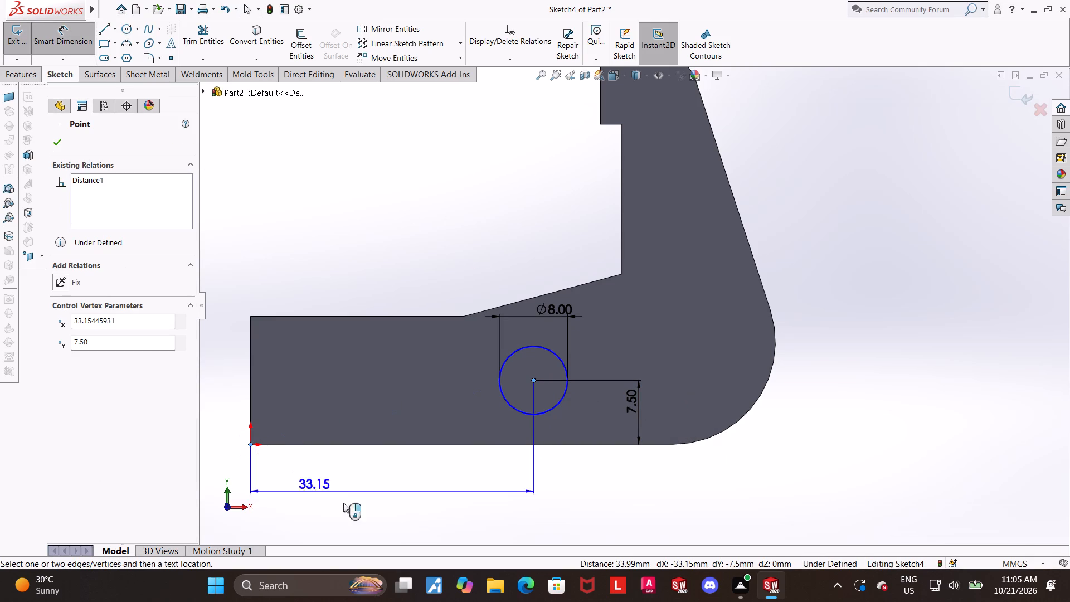
left_click(354, 494)
type("32")
key("Return")
key("Escape")
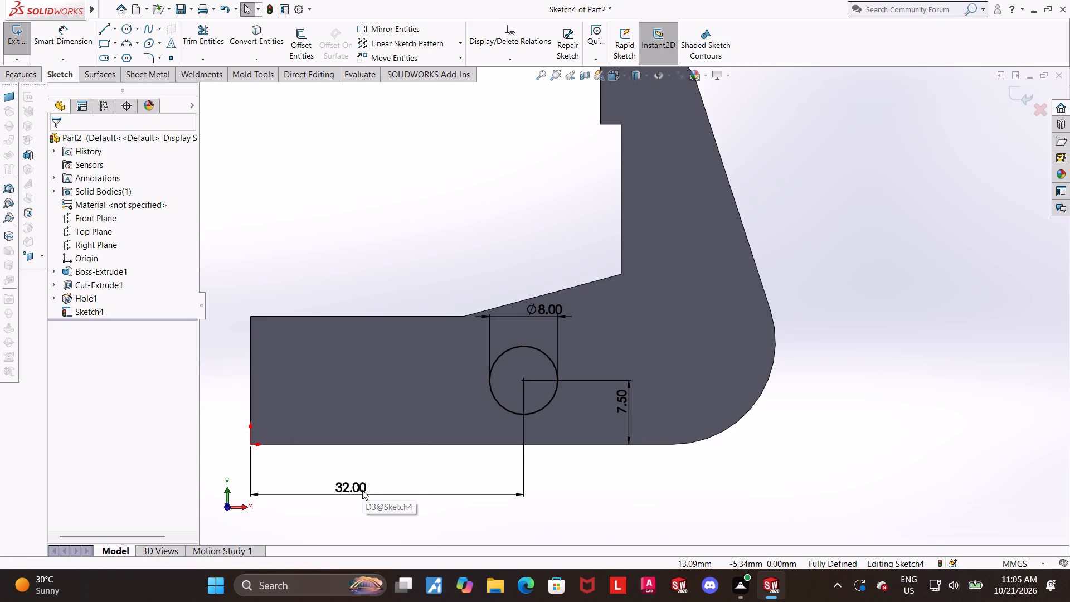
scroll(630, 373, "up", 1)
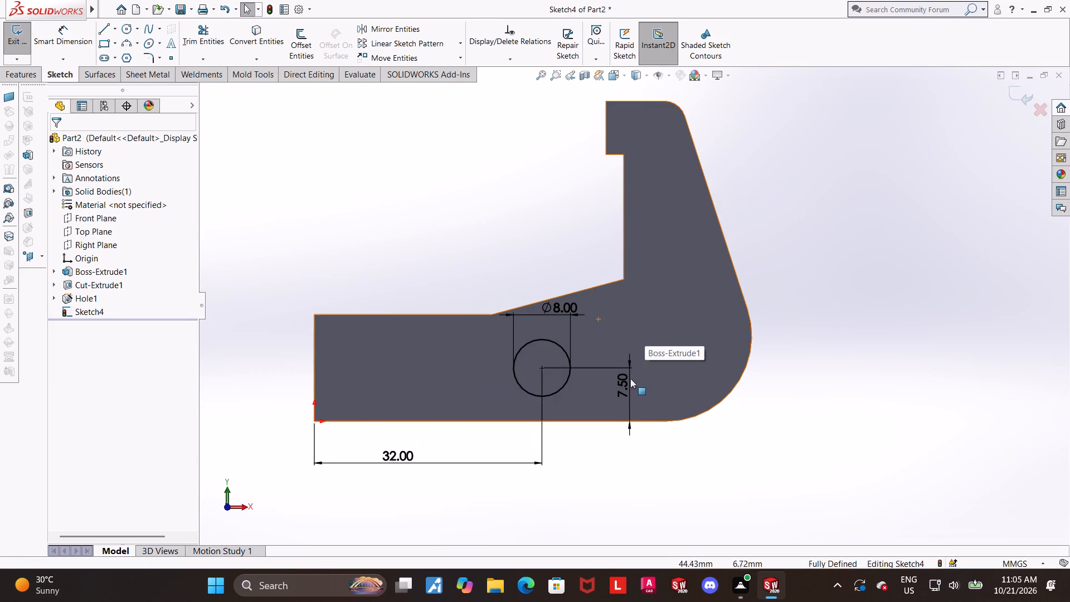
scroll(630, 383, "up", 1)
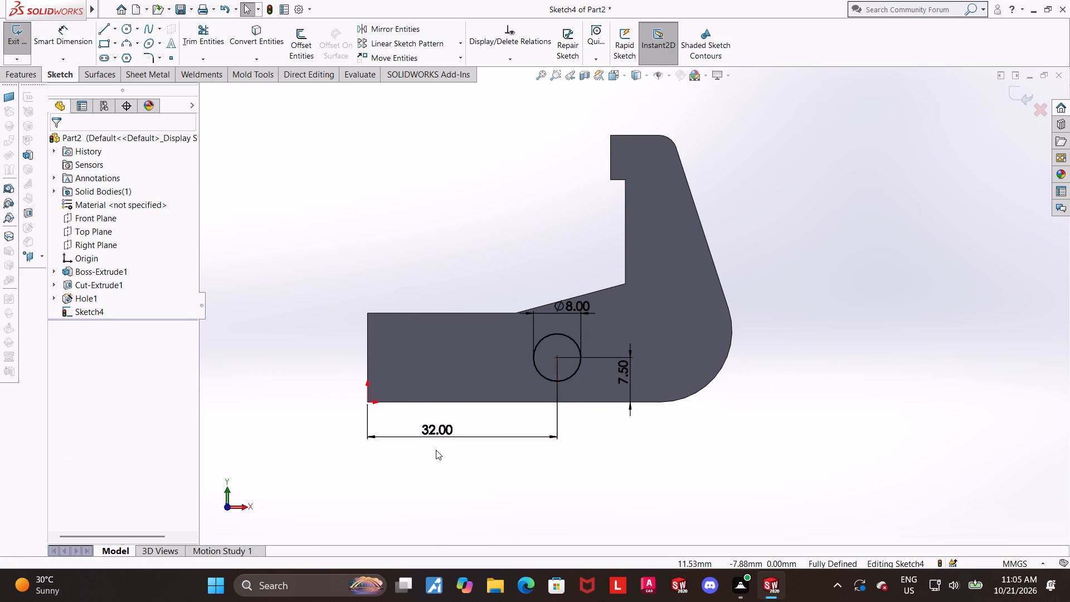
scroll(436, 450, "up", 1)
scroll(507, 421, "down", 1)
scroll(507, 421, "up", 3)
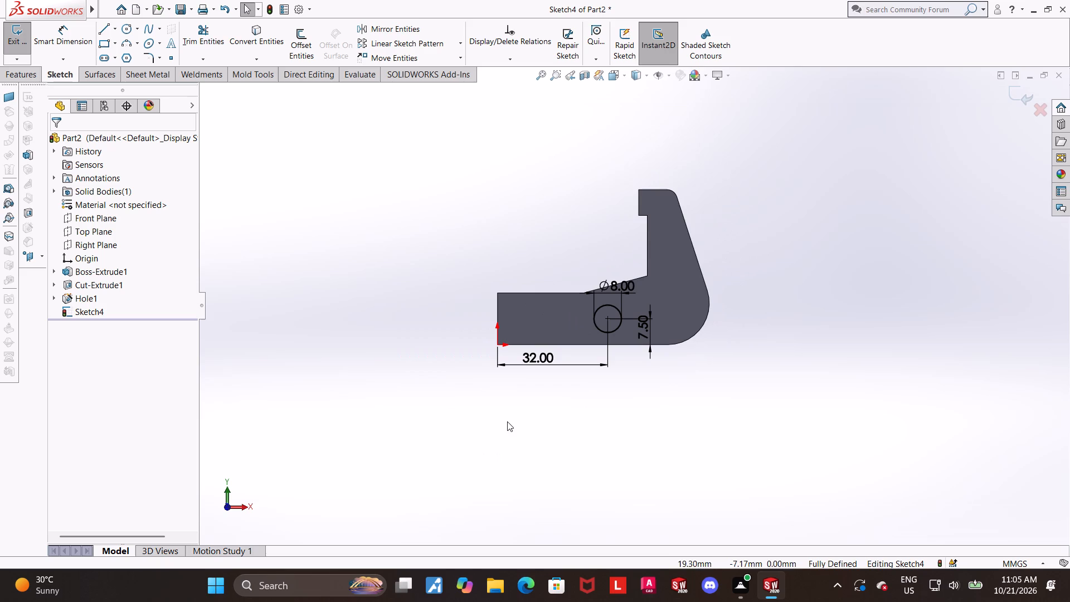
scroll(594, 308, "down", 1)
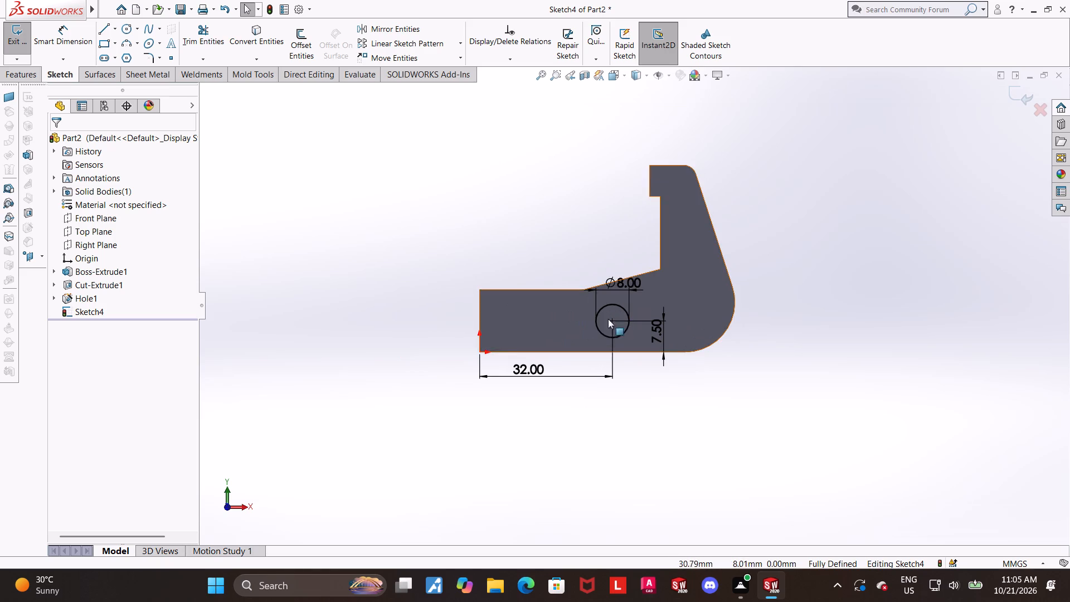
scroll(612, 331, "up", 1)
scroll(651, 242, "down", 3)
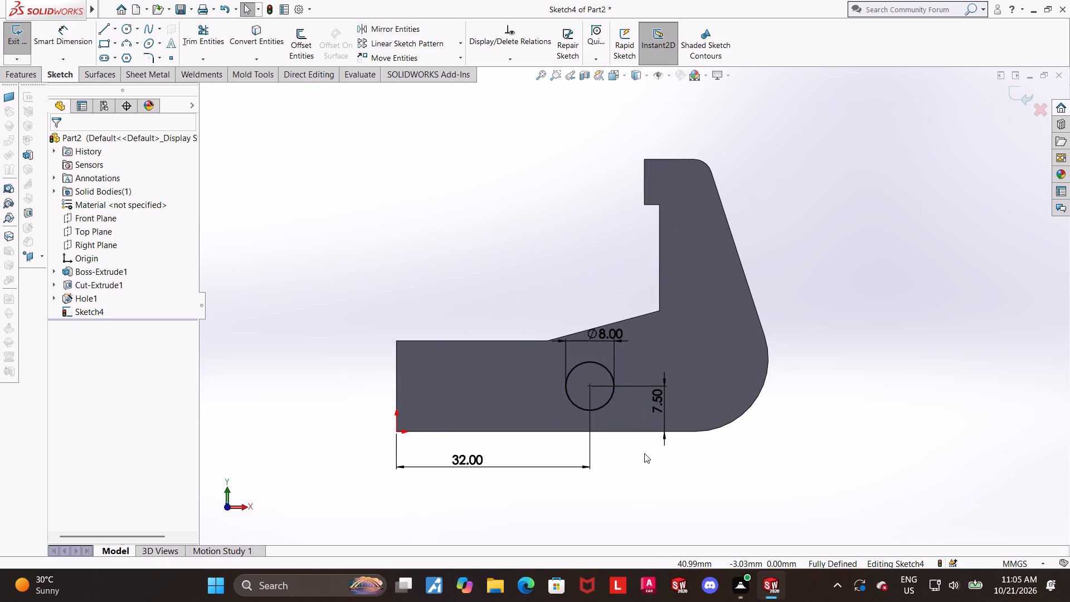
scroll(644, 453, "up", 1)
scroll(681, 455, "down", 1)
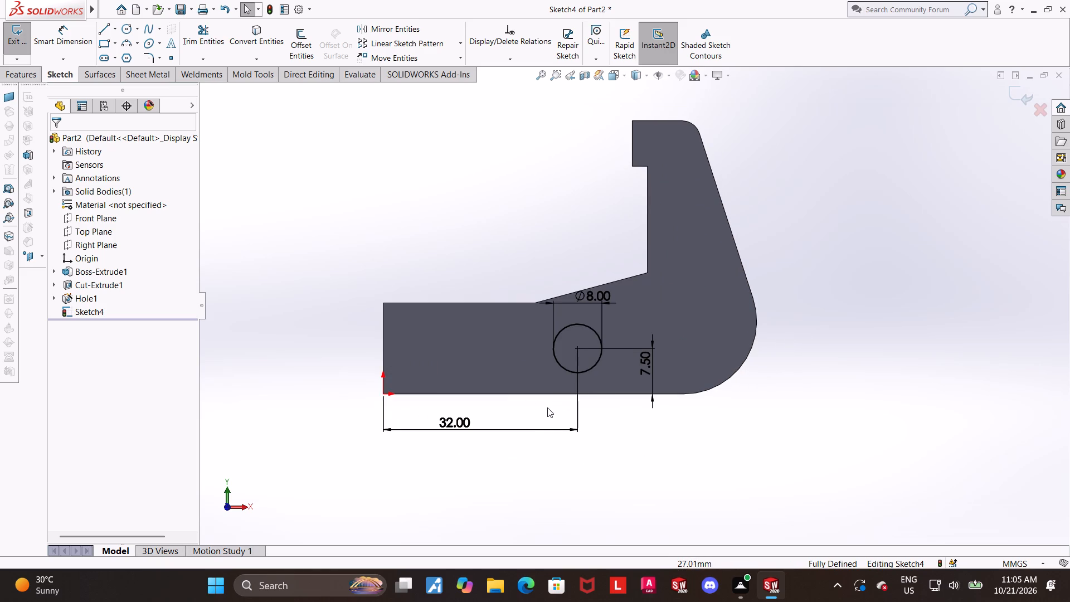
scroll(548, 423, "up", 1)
Close the sketch and cut-extrude the 8 mm circle Through All across the body.
middle_click_drag(560, 404, 610, 454)
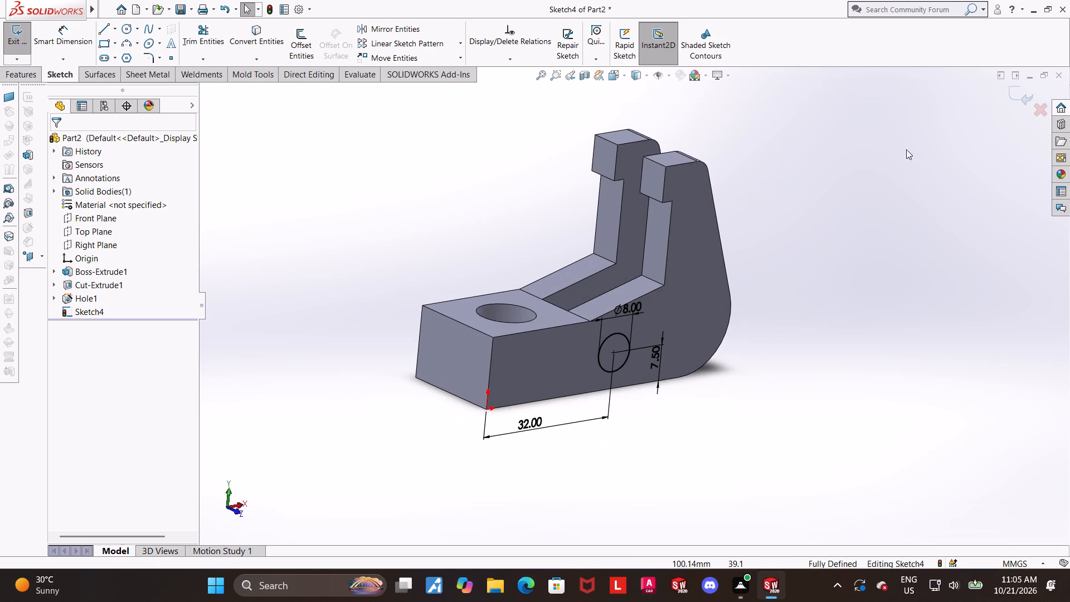
left_click(1015, 86)
left_click(205, 43)
middle_click_drag(291, 156, 298, 183)
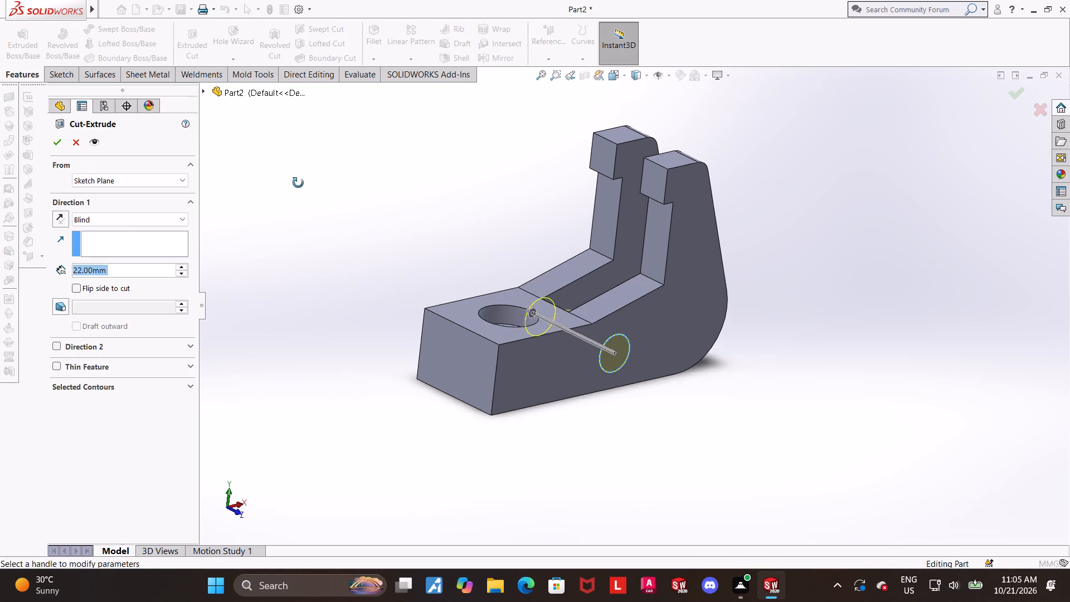
middle_click_drag(298, 183, 300, 196)
left_click(100, 222)
left_click(95, 243)
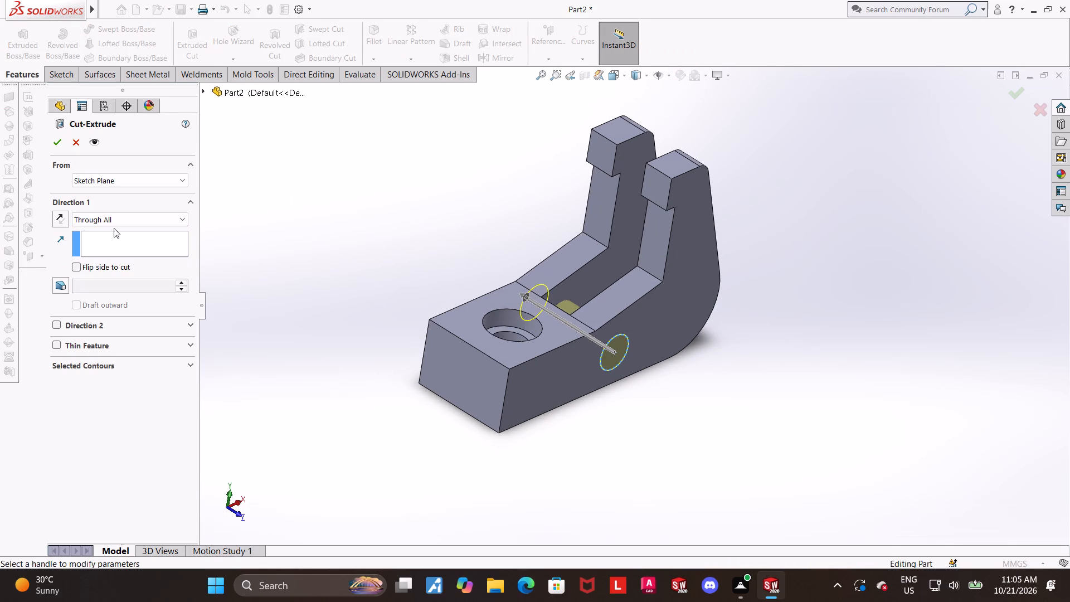
left_click(57, 139)
Chamfer both outer edges of the 8 mm cross hole by 1 mm at 45 degrees.
left_click_drag(746, 338, 737, 343)
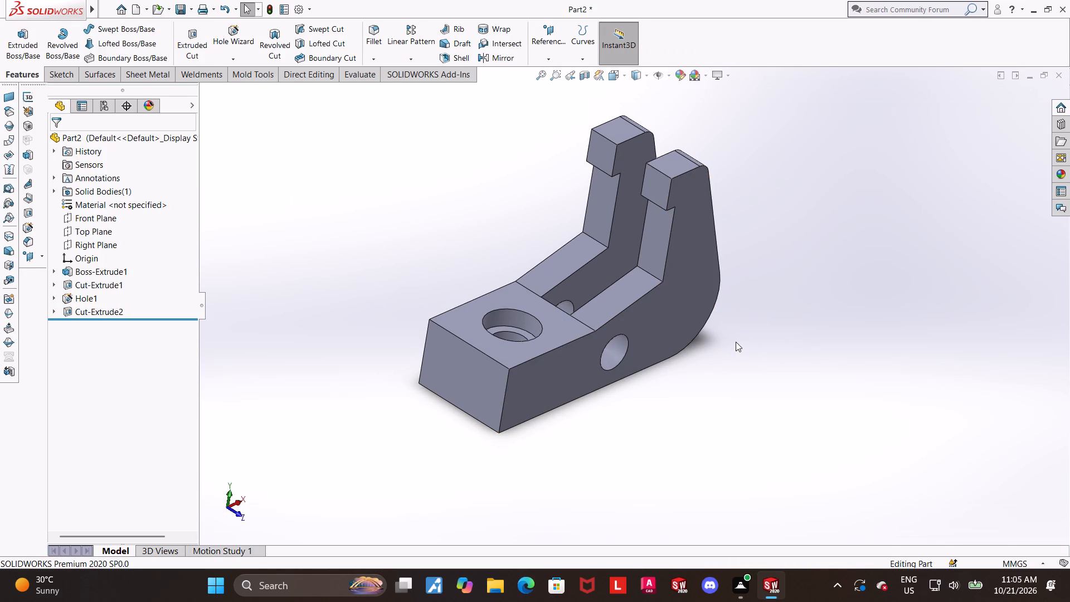
middle_click_drag(717, 351, 698, 364)
scroll(708, 341, "down", 2)
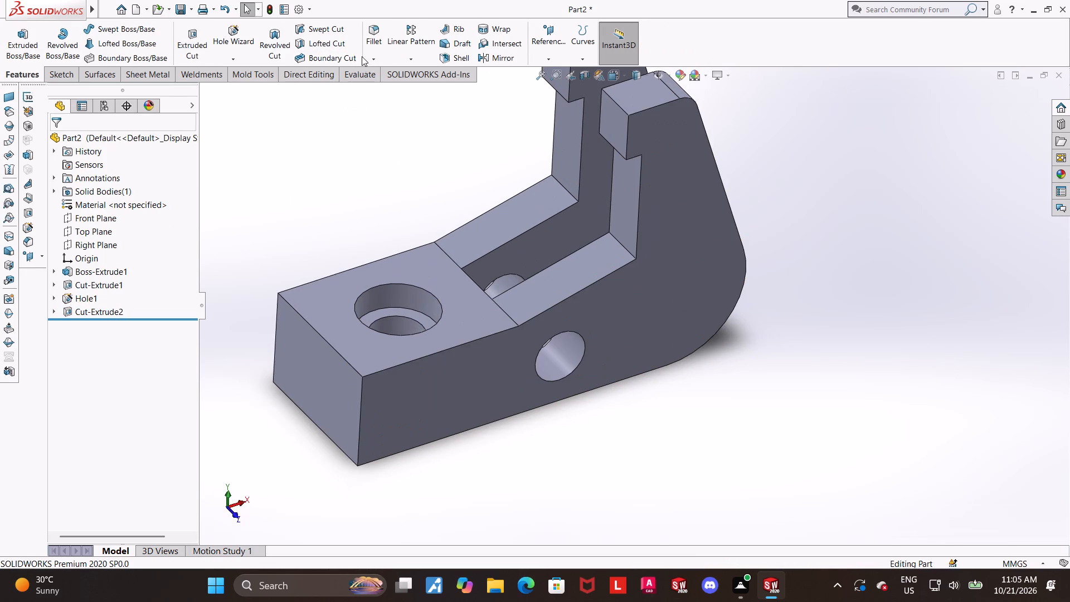
left_click(368, 56)
left_click(384, 84)
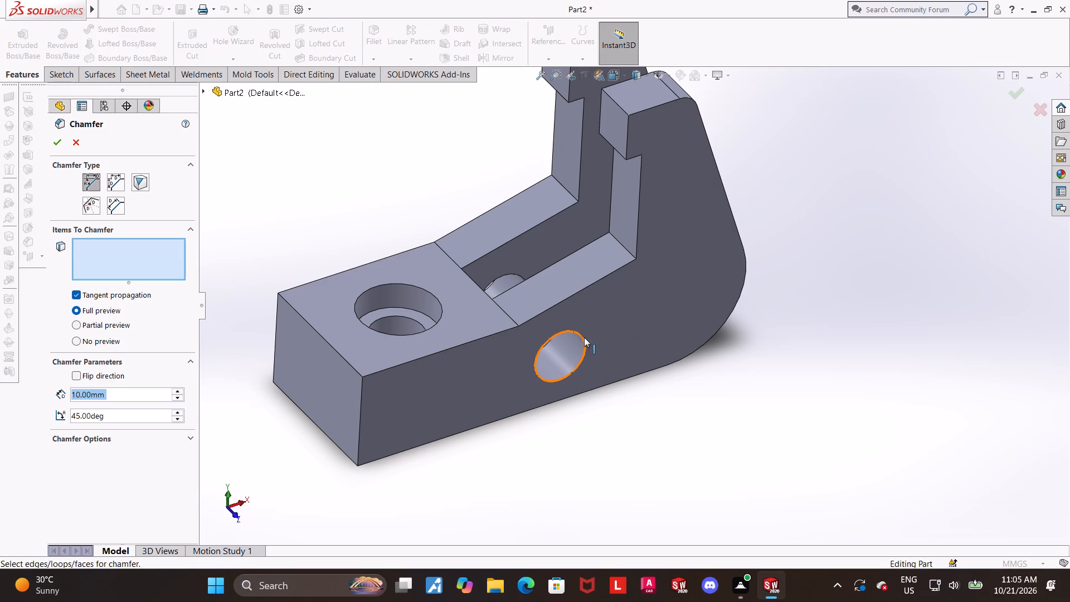
left_click(583, 338)
middle_click_drag(516, 275, 600, 414)
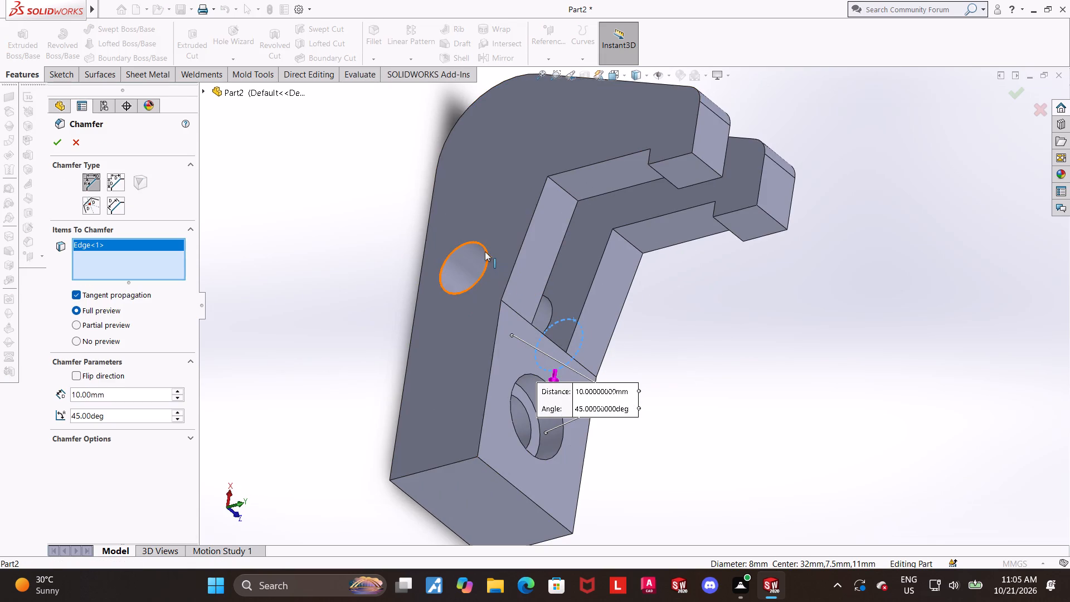
left_click(485, 251)
left_click_drag(129, 395, 41, 400)
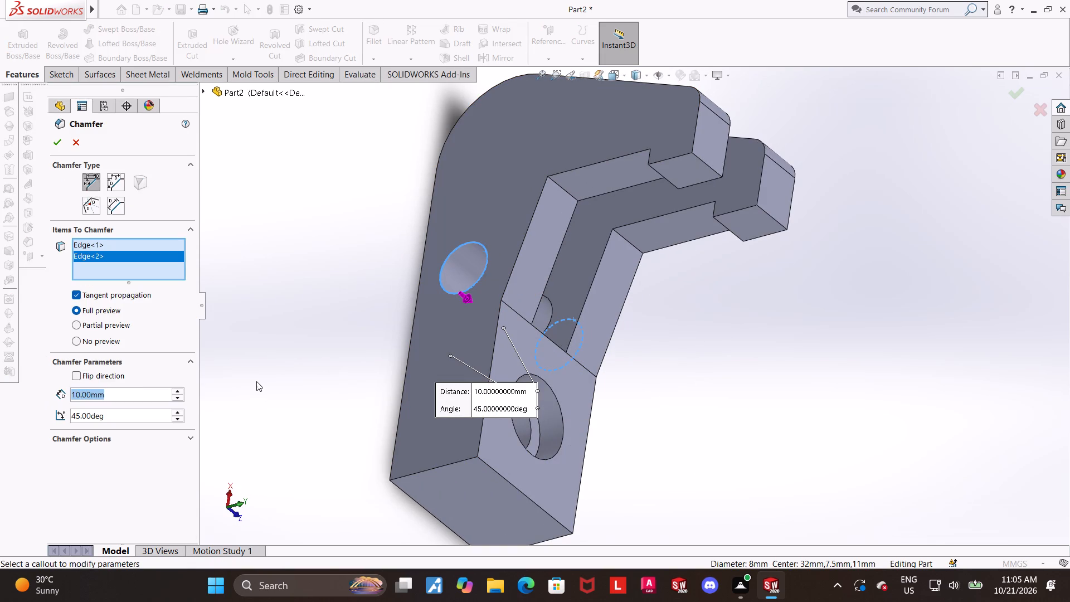
key("1")
key("Return")
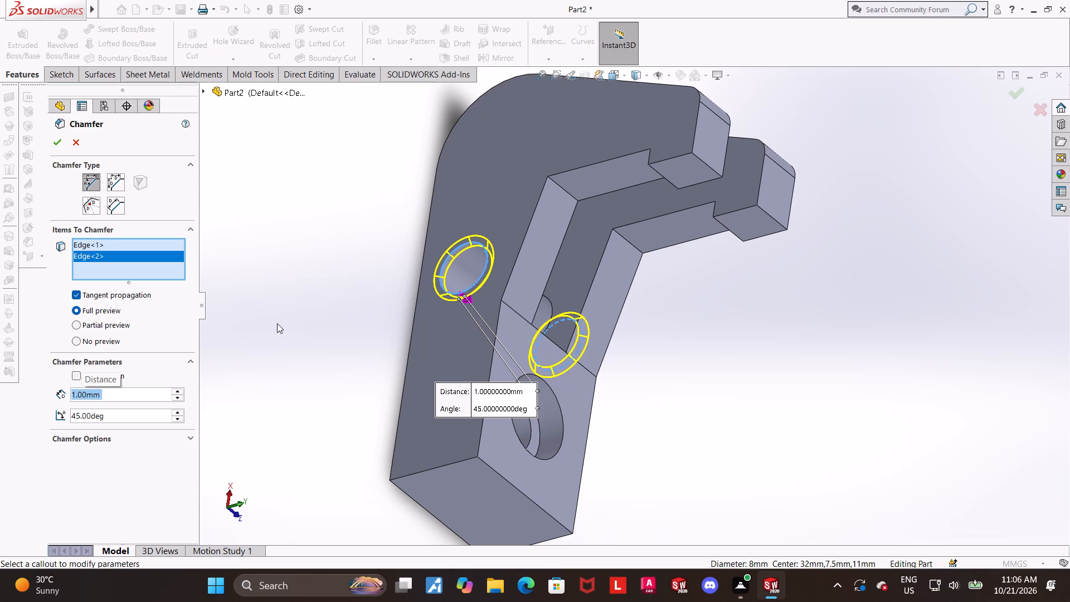
left_click(53, 137)
left_click(752, 430)
Examine the chamfered part from several angles, including the standard isometric view and one facing the hooks.
middle_click_drag(732, 399, 656, 290)
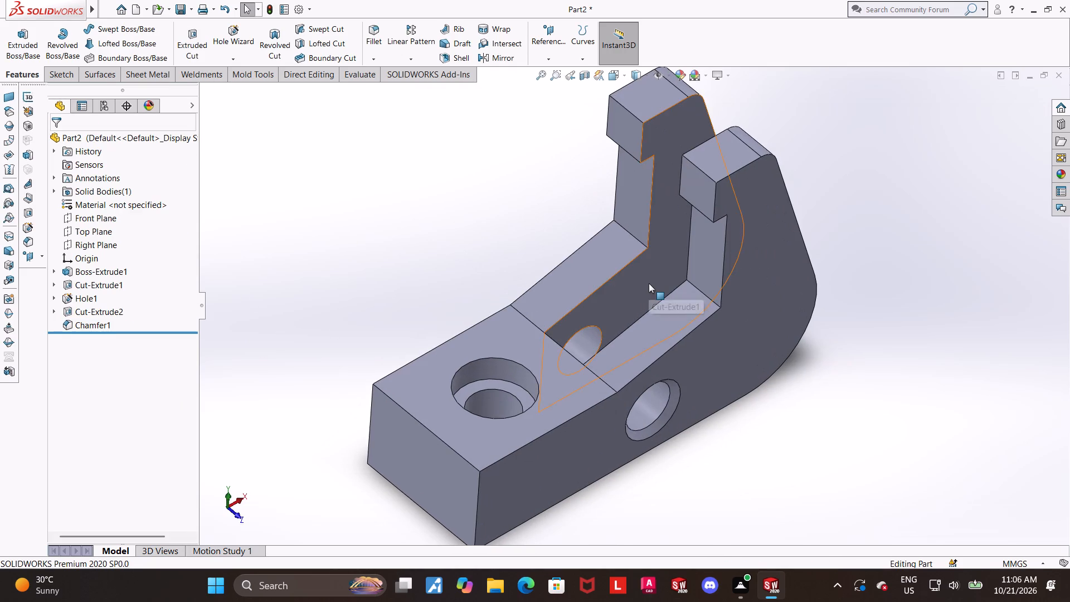
key("ctrl+7")
scroll(662, 333, "up", 1)
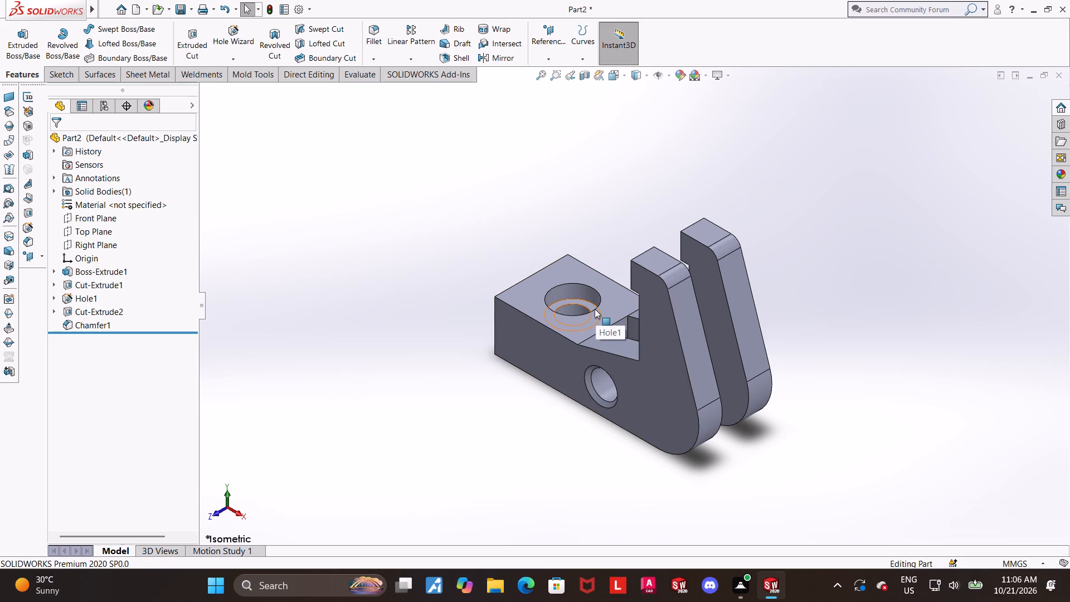
scroll(595, 309, "up", 1)
middle_click_drag(648, 320, 767, 294)
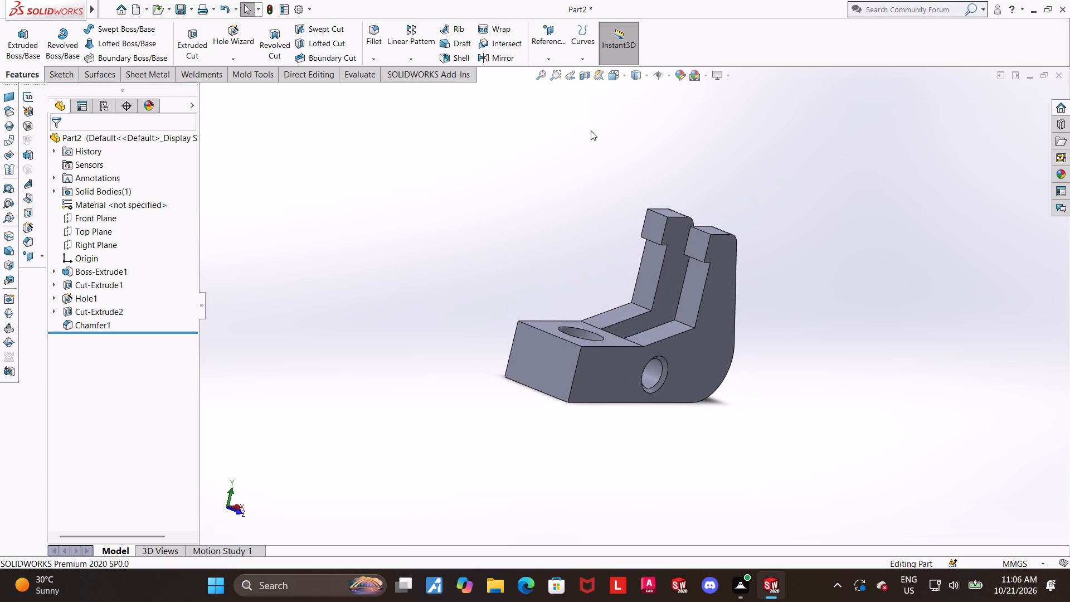
left_click(615, 75)
left_click(518, 308)
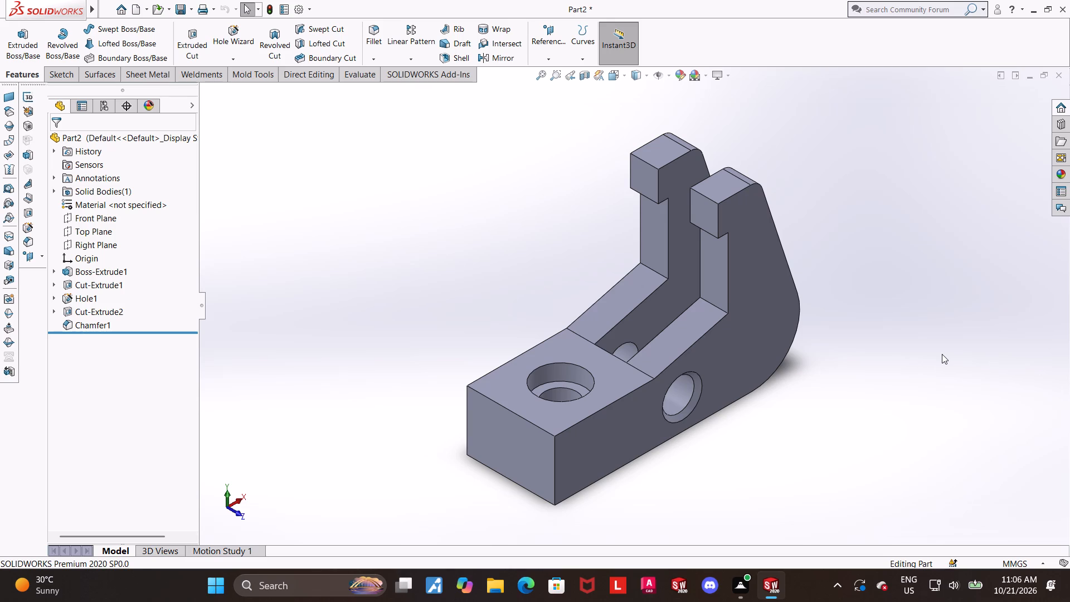
scroll(942, 354, "up", 1)
scroll(942, 354, "down", 1)
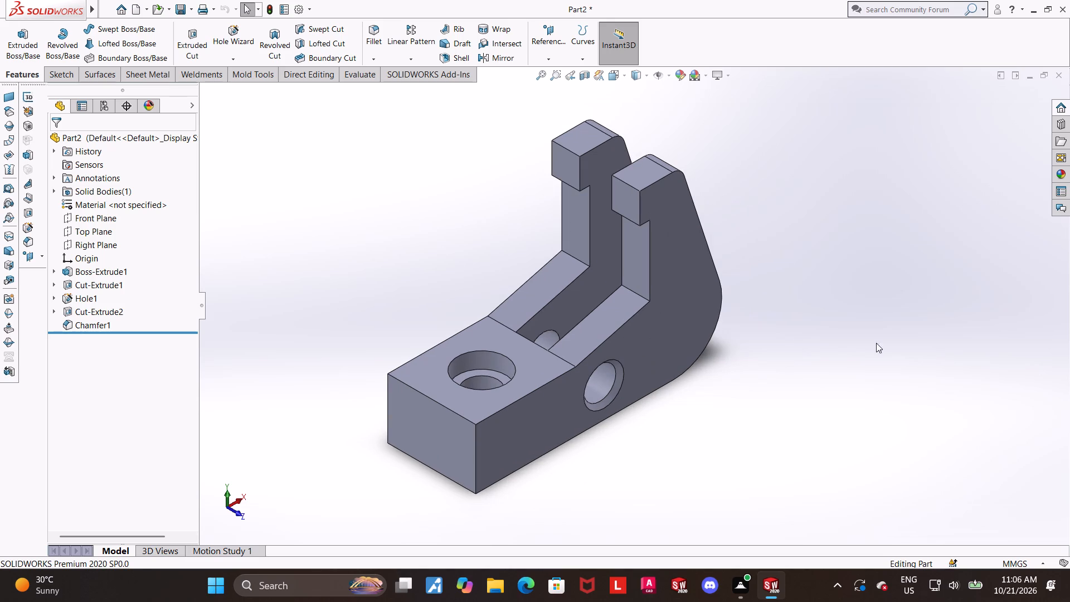
scroll(713, 225, "down", 1)
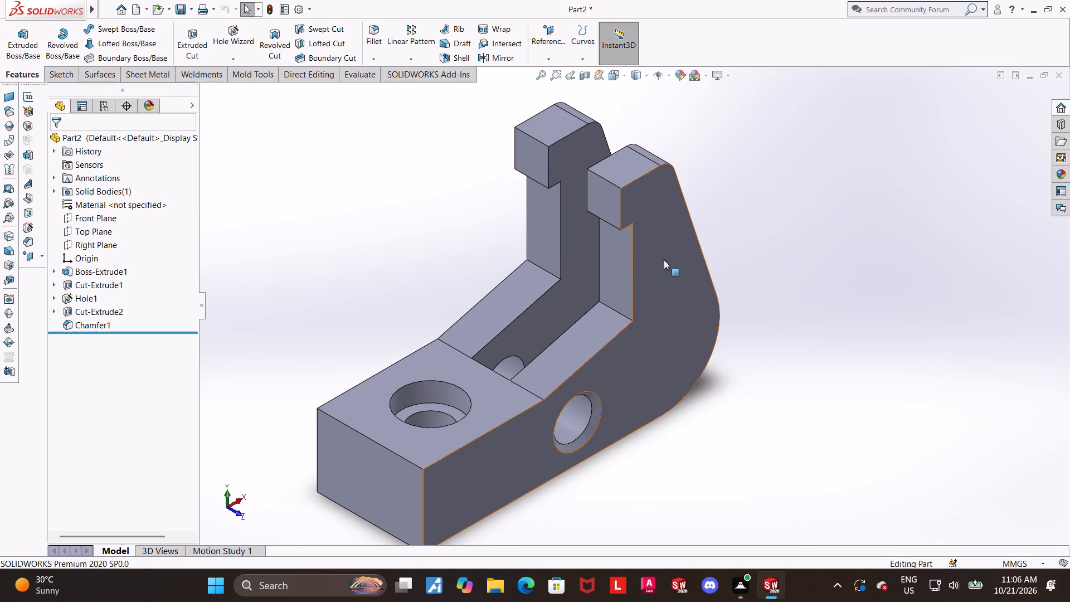
Apply a standard bright red colour appearance to the whole part.
right_click(67, 143)
left_click(95, 122)
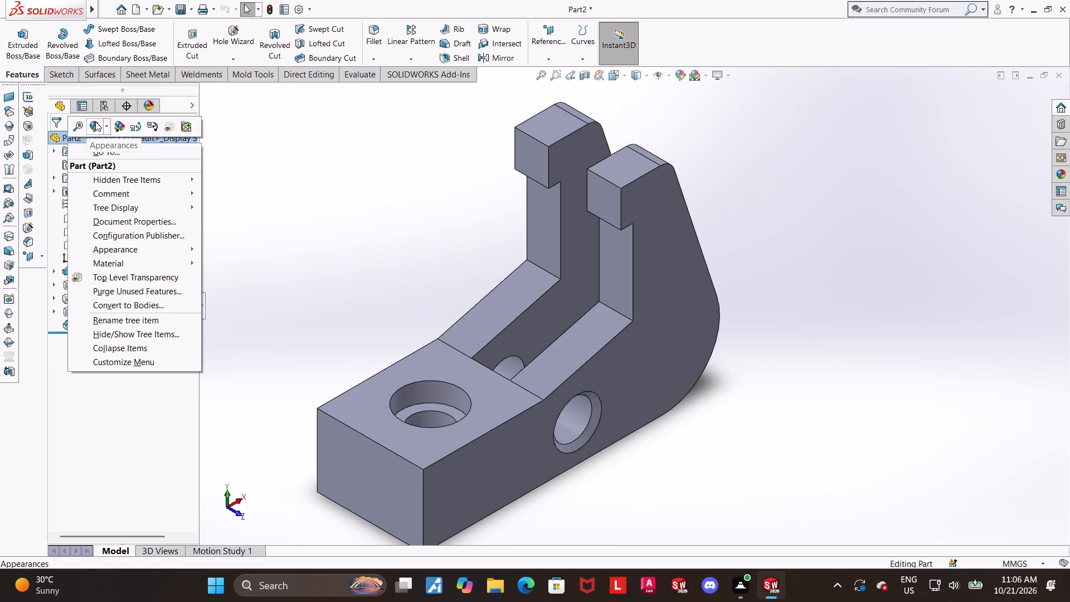
left_click(132, 155)
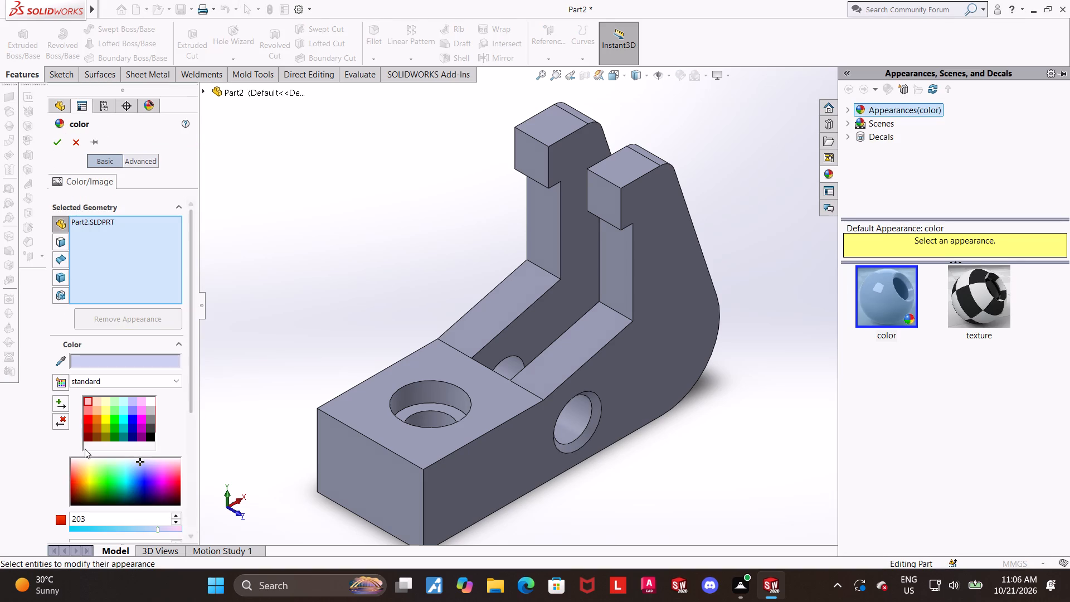
left_click(90, 423)
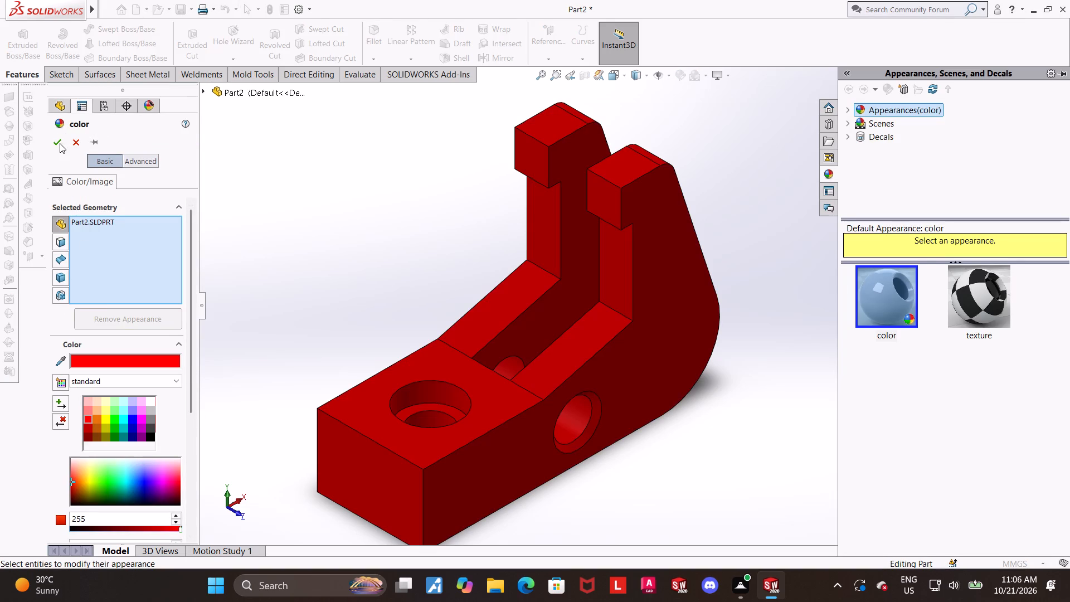
left_click(60, 143)
left_click(355, 207)
scroll(425, 276, "up", 2)
scroll(578, 346, "down", 1)
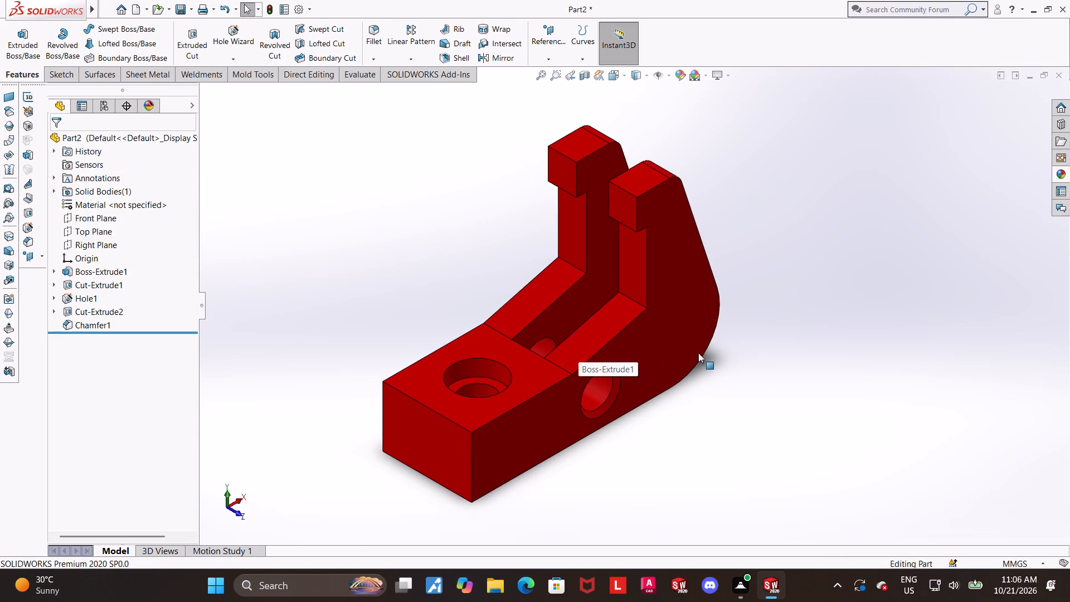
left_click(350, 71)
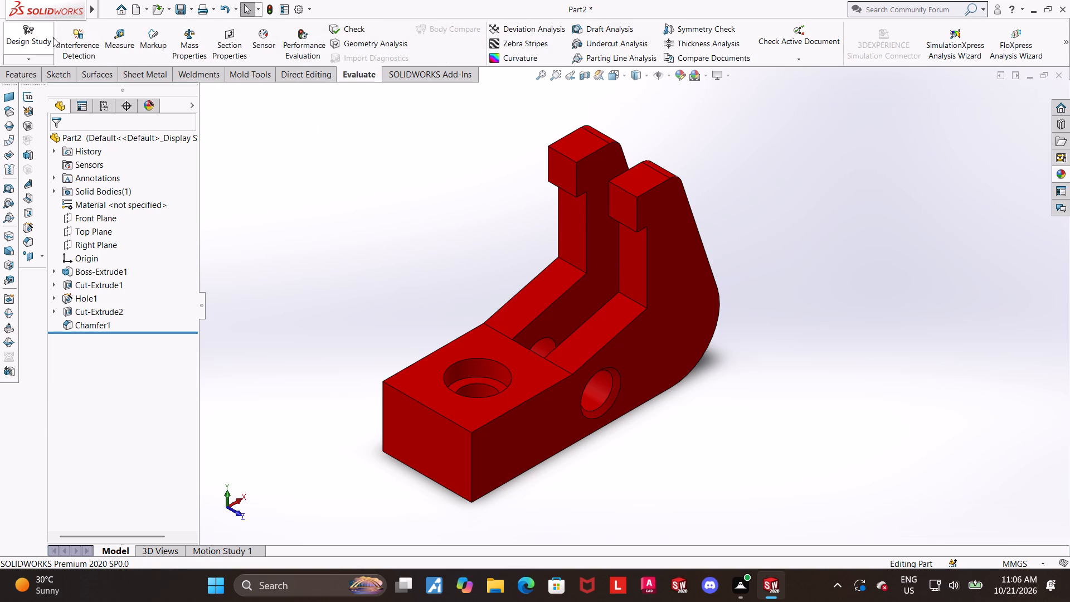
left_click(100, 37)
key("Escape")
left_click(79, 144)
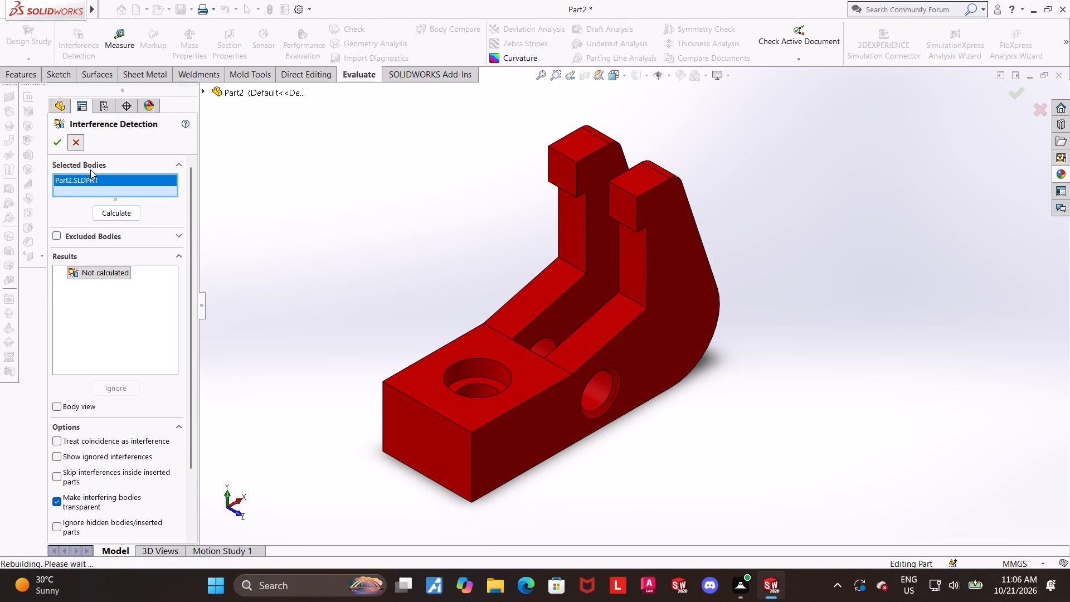
Measure between the counterbore's floor and the top face around the hole.
left_click(122, 27)
scroll(514, 315, "down", 3)
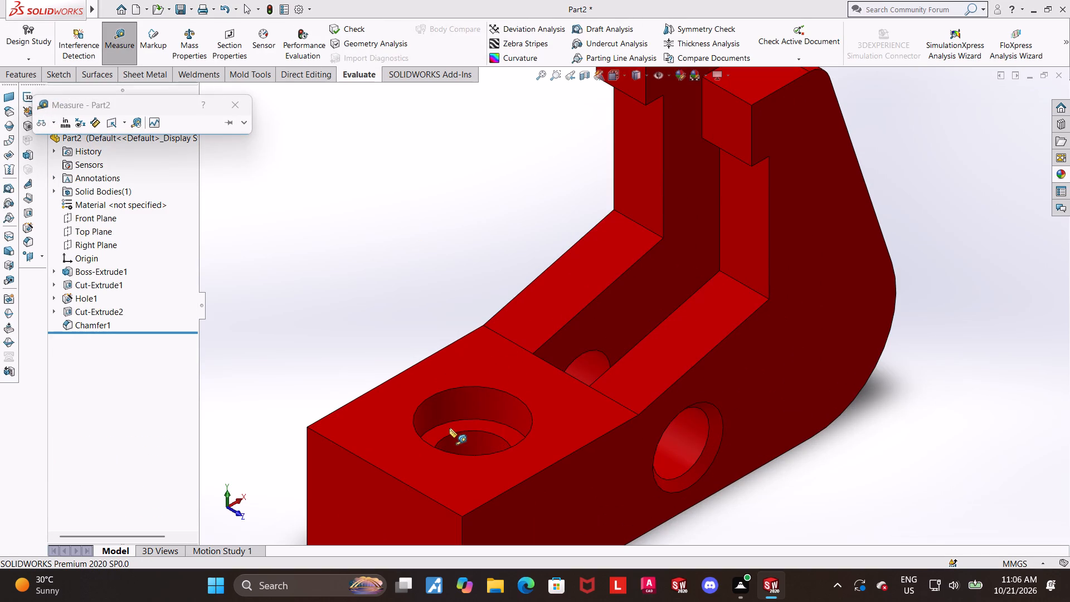
left_click(449, 428)
left_click(446, 371)
key("Escape")
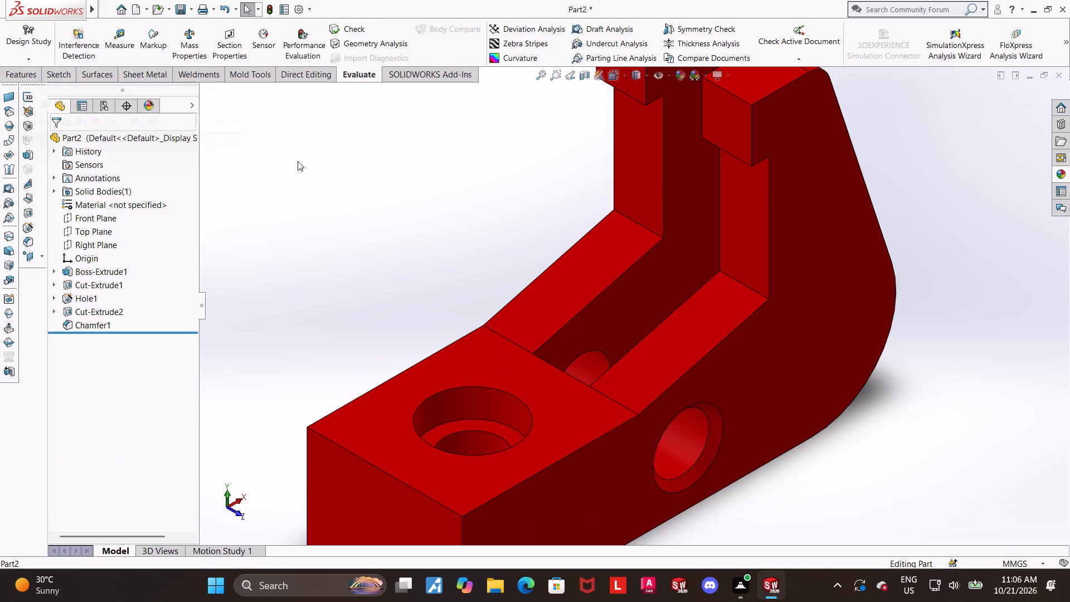
Measure the counterbore's cylindrical wall.
left_click(127, 43)
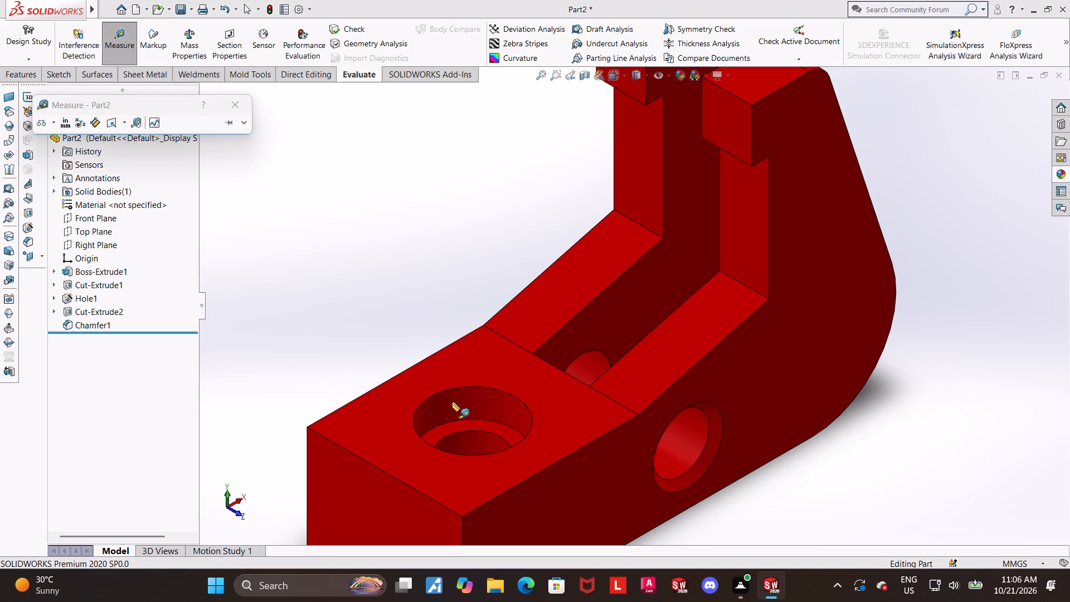
left_click(452, 402)
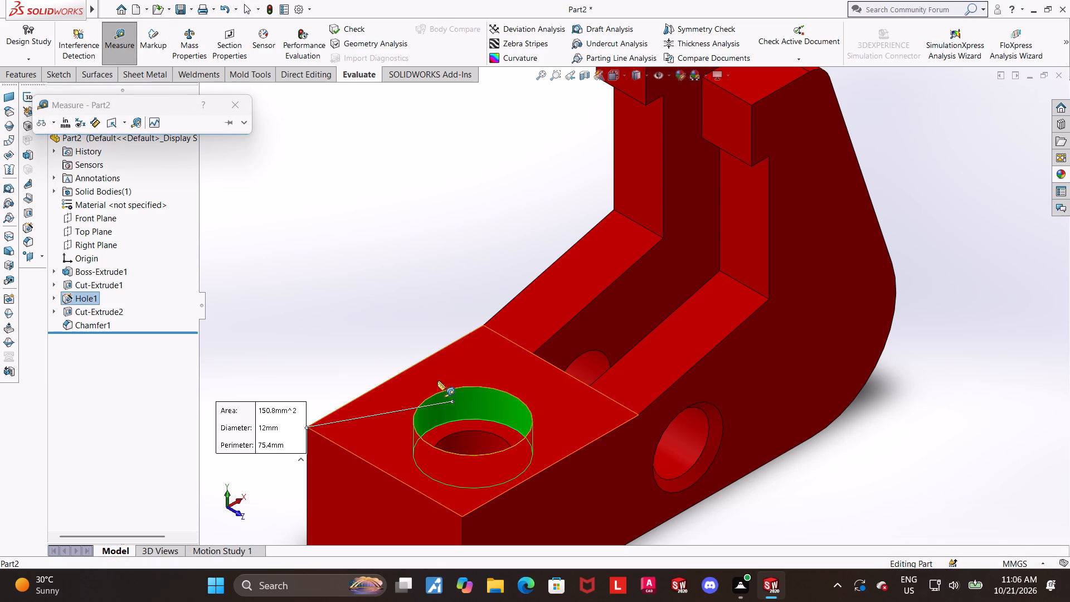
Measure the cylindrical wall of the smaller hole below the counterbore.
key("Escape")
left_click(115, 45)
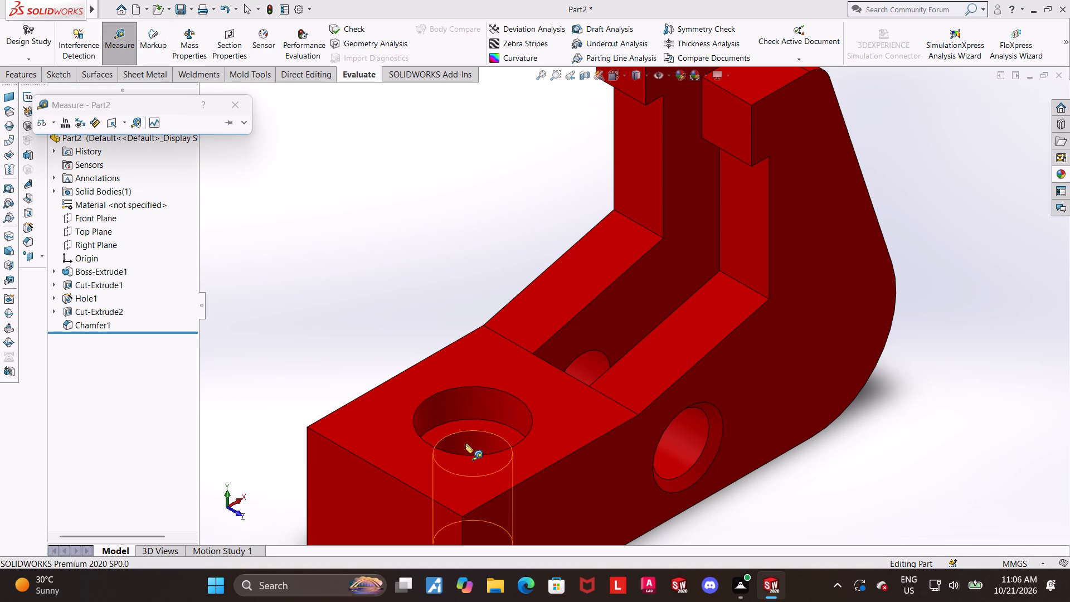
left_click(465, 444)
key("Escape")
Measure the cylindrical wall of the cross hole in the far arm.
scroll(540, 432, "up", 2)
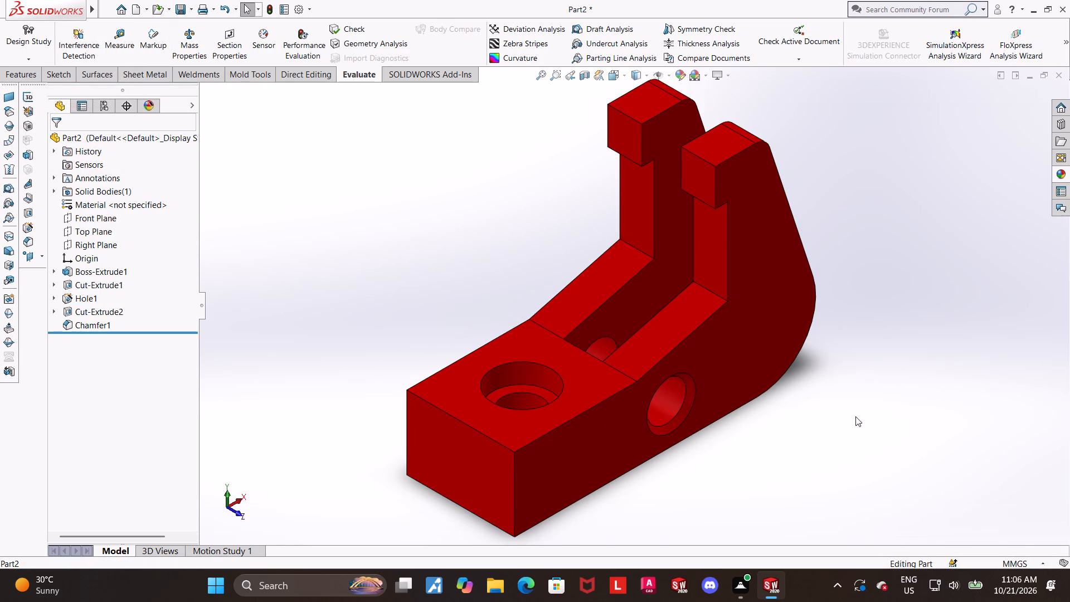
scroll(861, 416, "down", 1)
left_click(109, 38)
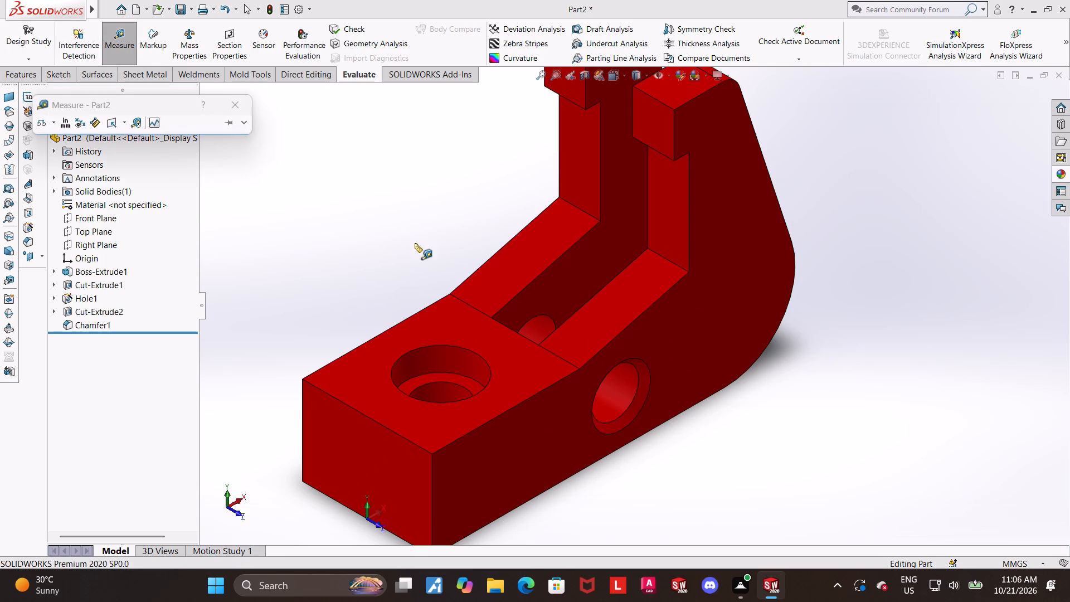
left_click(534, 334)
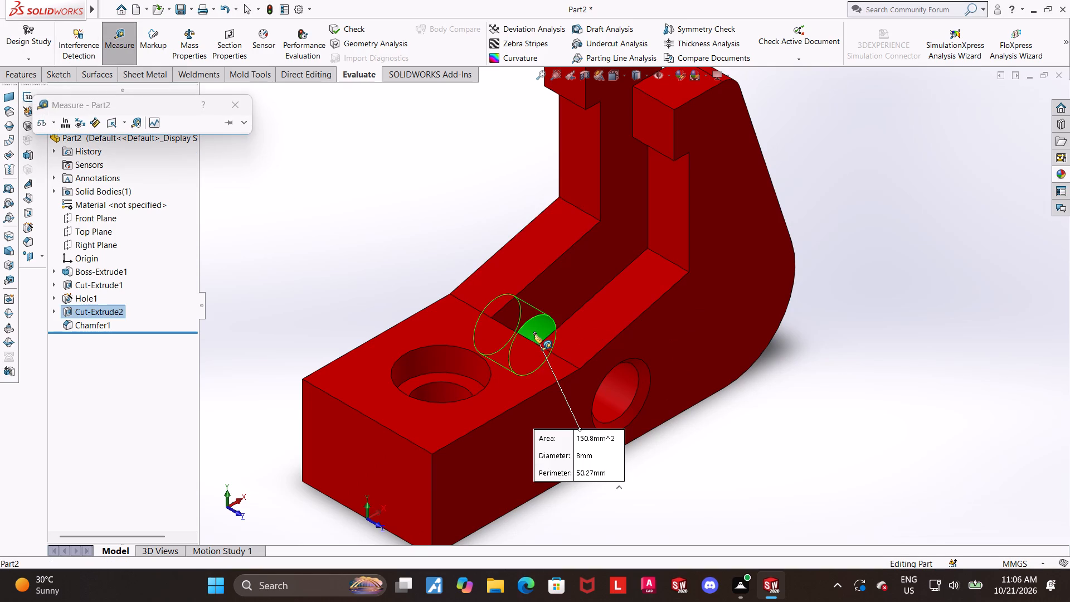
key("Escape")
Measure the small rounded outer corner at the top of the near hook.
scroll(530, 333, "up", 2)
scroll(709, 372, "up", 1)
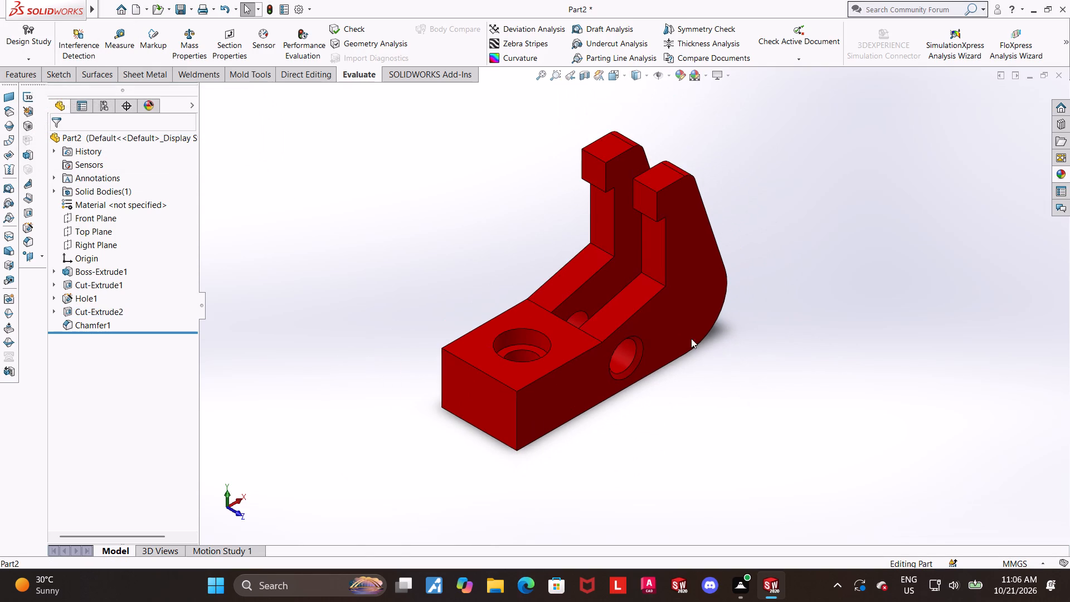
scroll(706, 270, "down", 1)
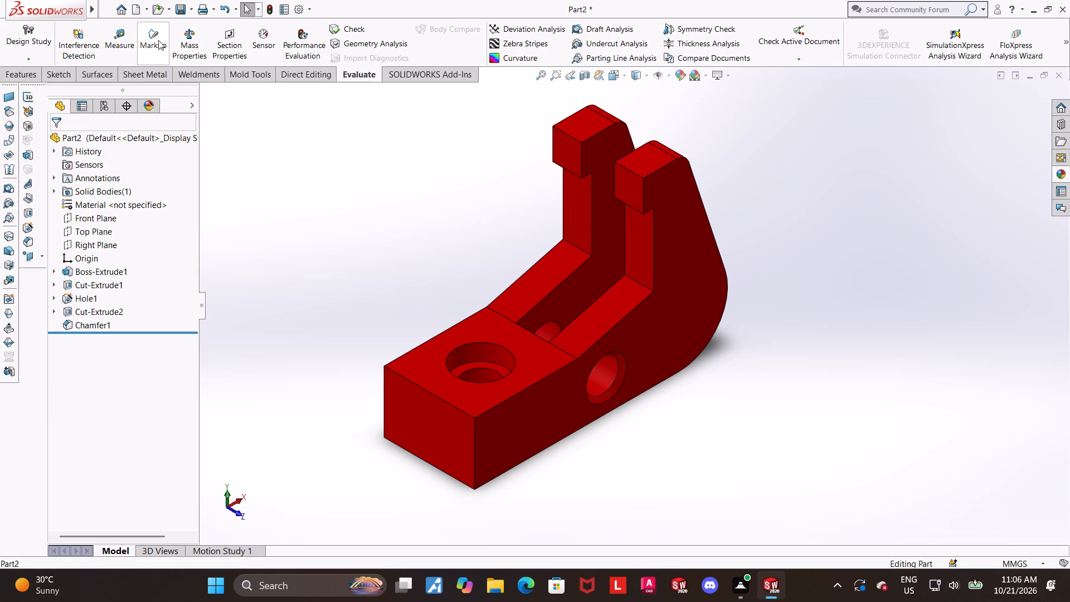
left_click(130, 38)
scroll(617, 136, "up", 1)
middle_click_drag(615, 163, 539, 301)
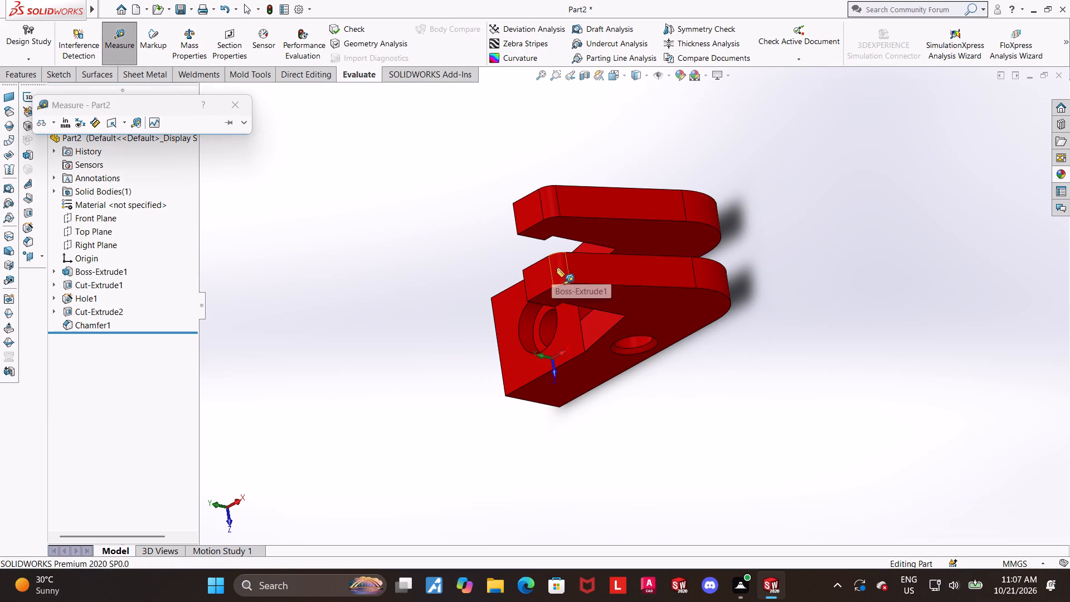
left_click(559, 269)
key("Escape")
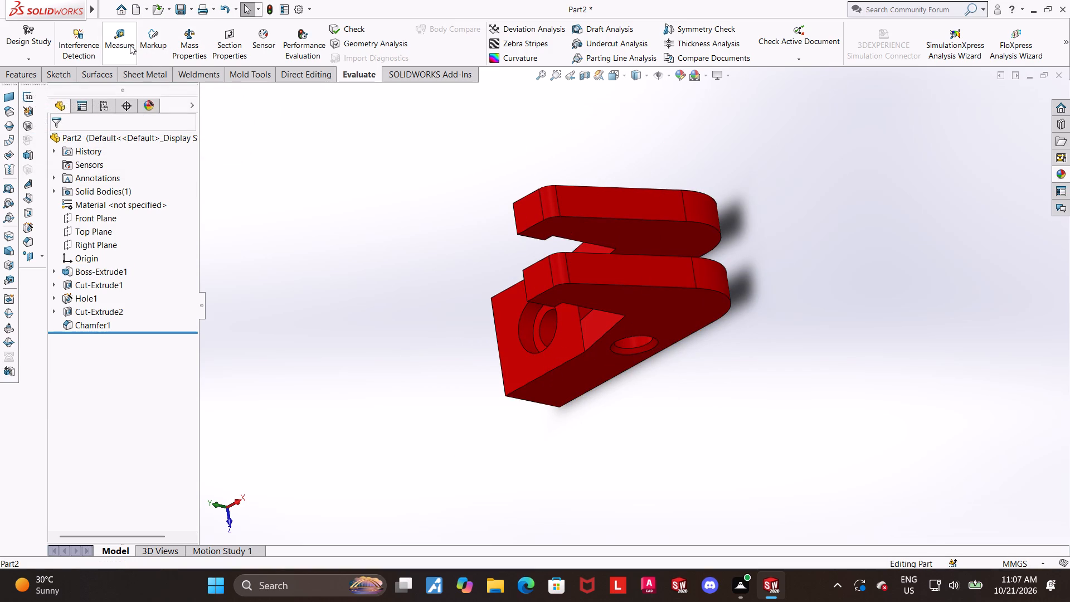
Measure the large rounded outer corner between the near arm's back and the part's underside.
left_click(130, 45)
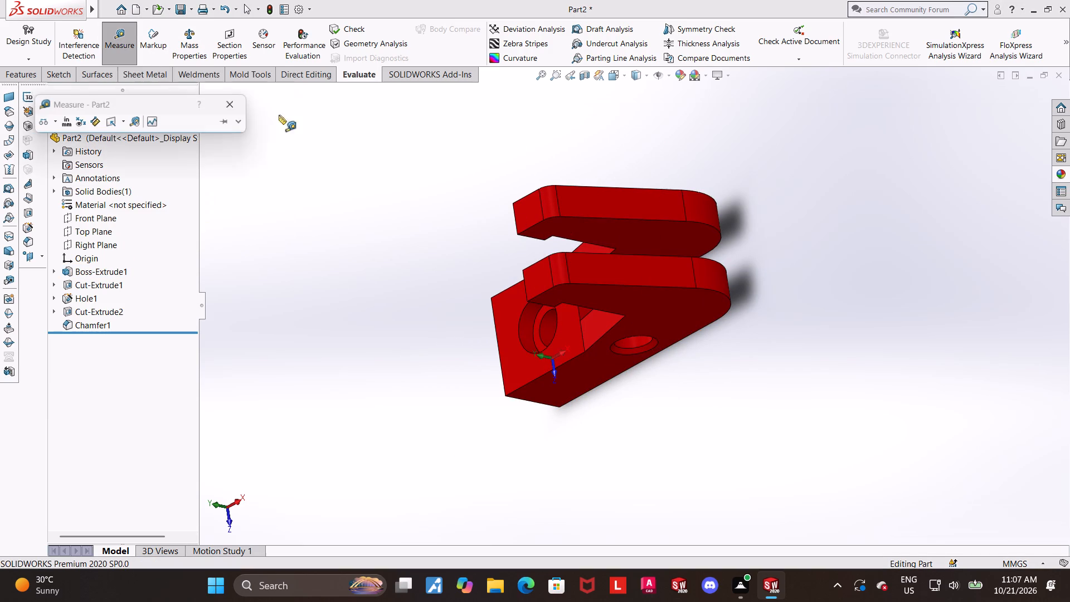
middle_click_drag(541, 202, 468, 187)
left_click(592, 268)
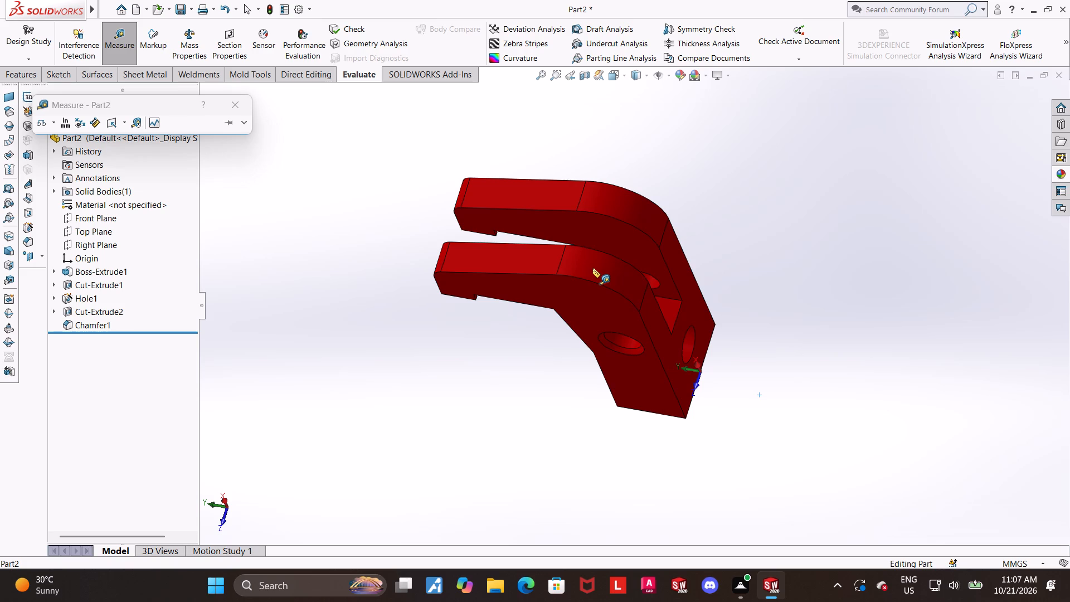
middle_click_drag(272, 270, 512, 316)
key("Escape")
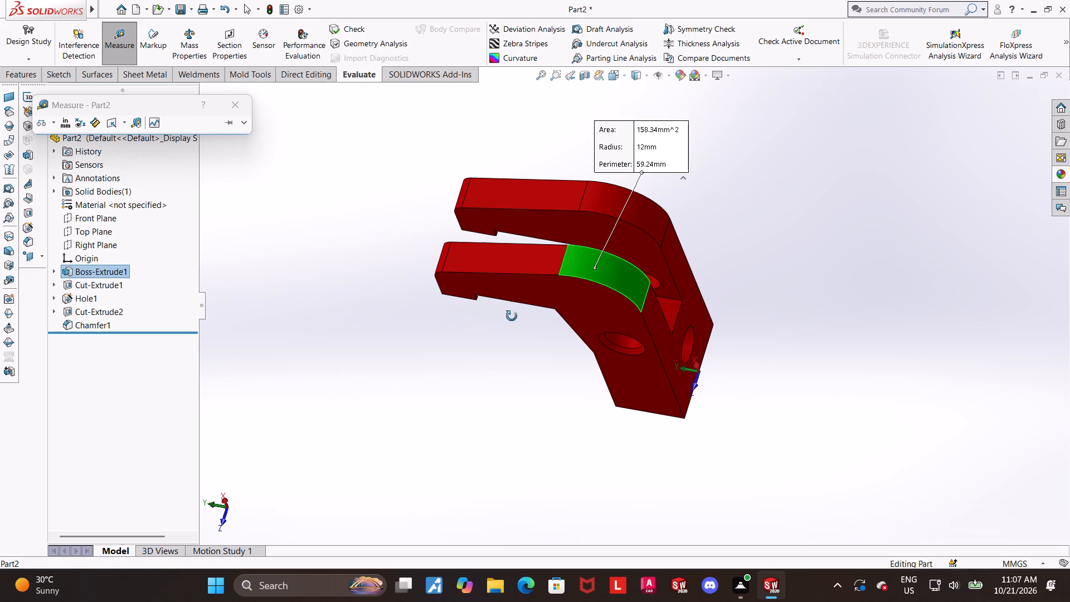
middle_click_drag(512, 316, 529, 303)
middle_click_drag(529, 302, 614, 319)
key("Escape")
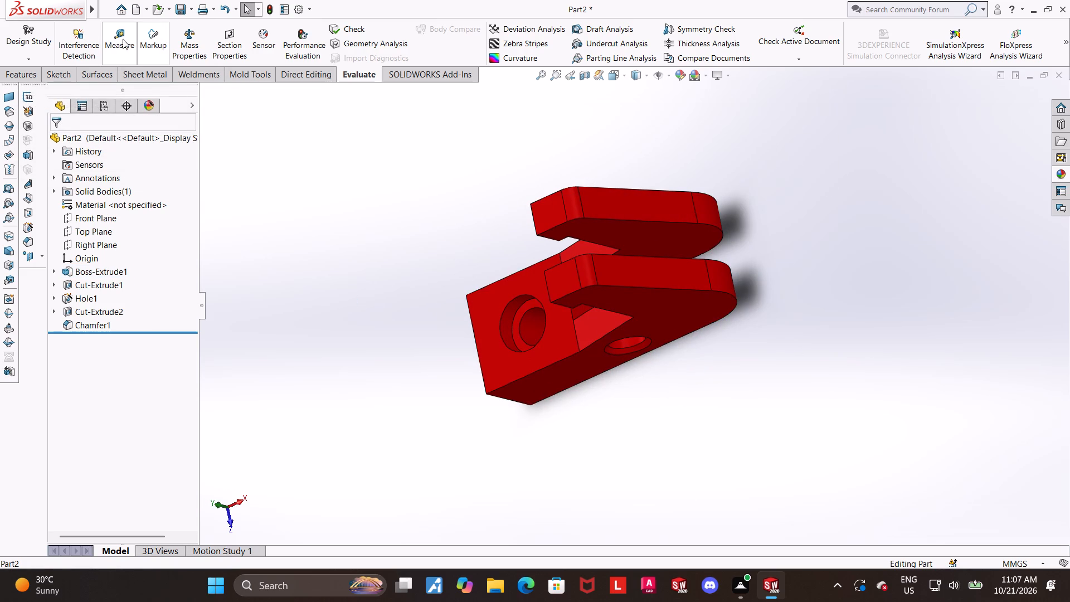
Measure the overall height between the near hook's top face and the part's bottom face.
left_click(123, 39)
left_click(562, 278)
middle_click_drag(1016, 288, 863, 270)
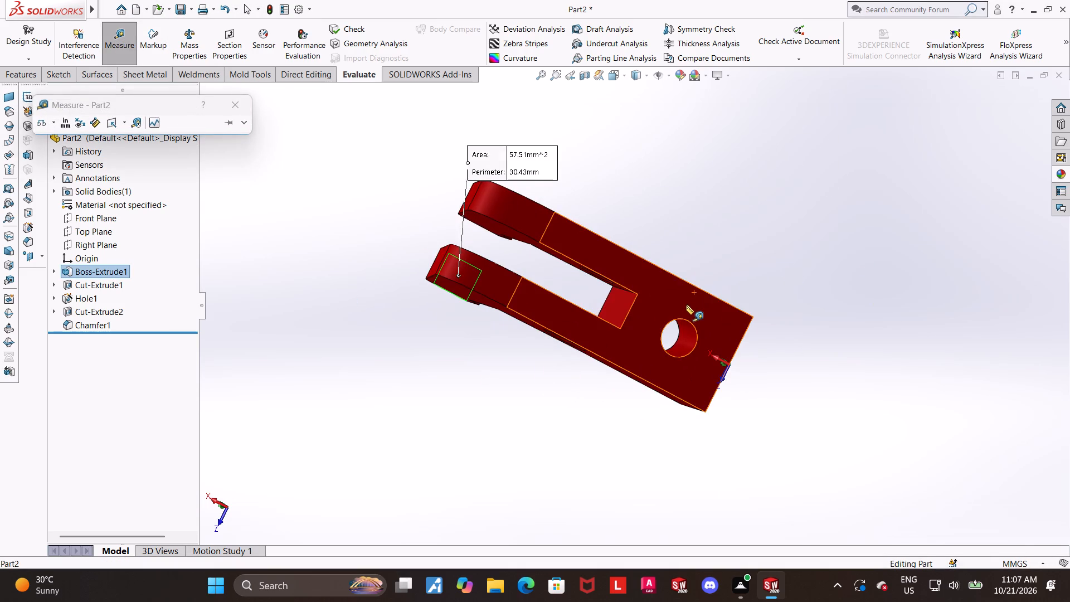
left_click(681, 305)
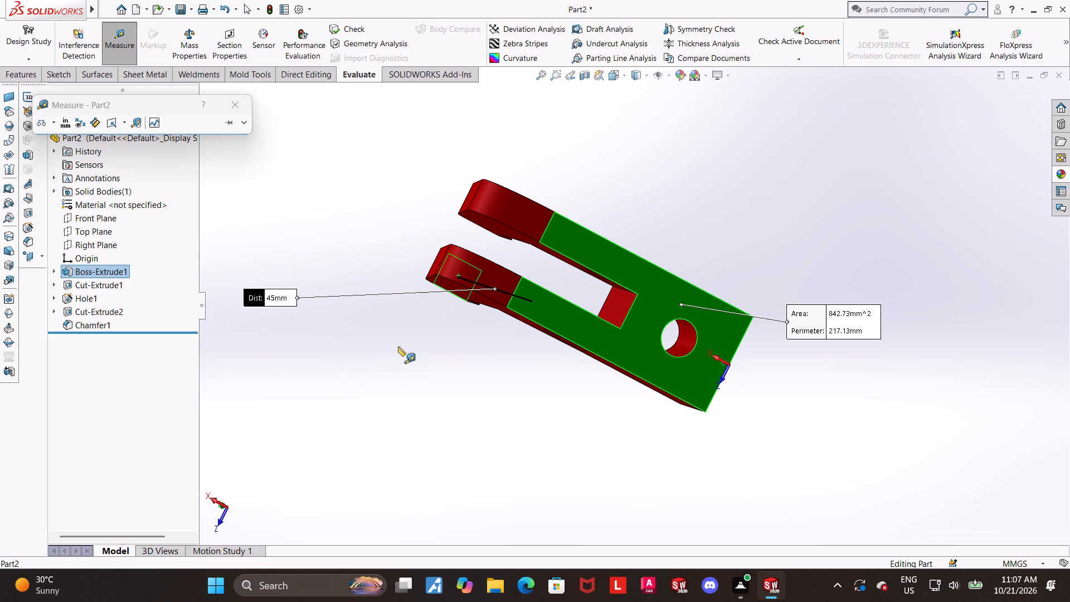
middle_click_drag(409, 313, 481, 352)
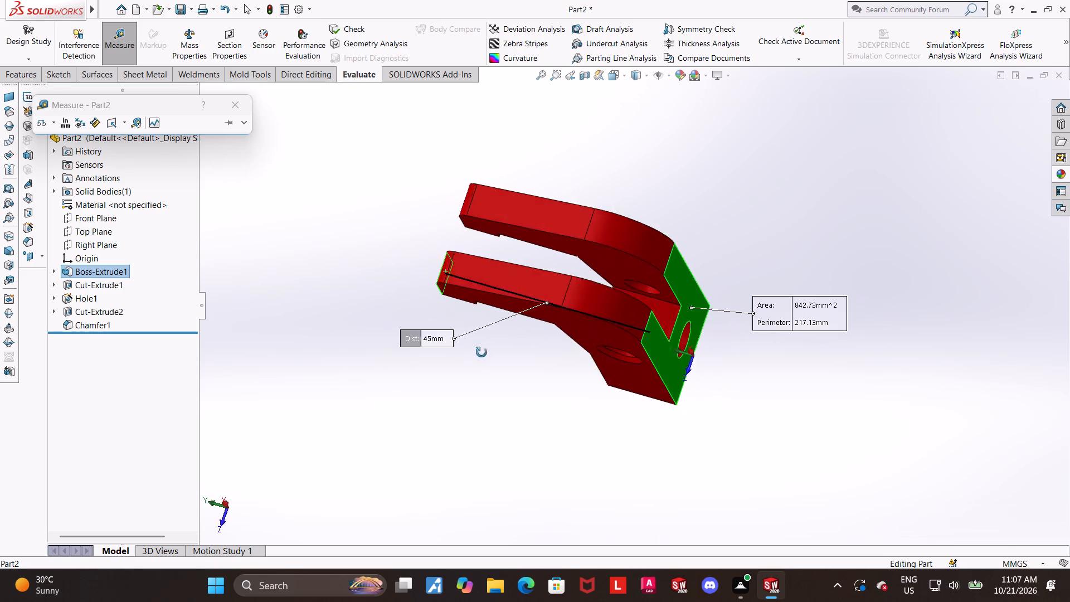
middle_click_drag(481, 352, 595, 342)
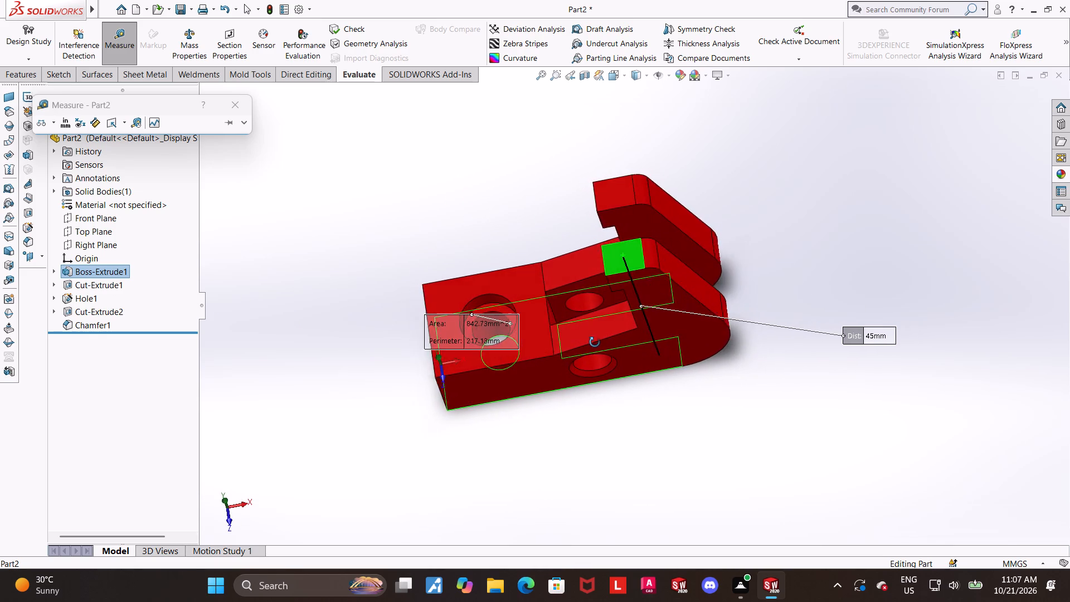
middle_click_drag(595, 342, 608, 329)
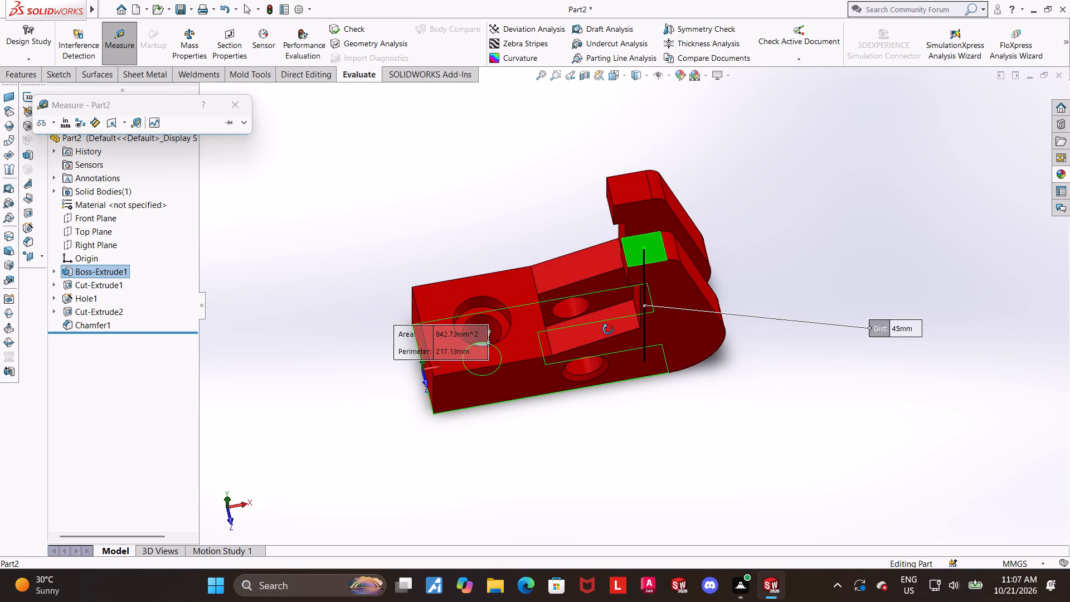
middle_click_drag(608, 329, 608, 328)
key("Escape")
Measure the hook's height between the near hook's underside and its top face.
middle_click_drag(602, 331, 625, 298)
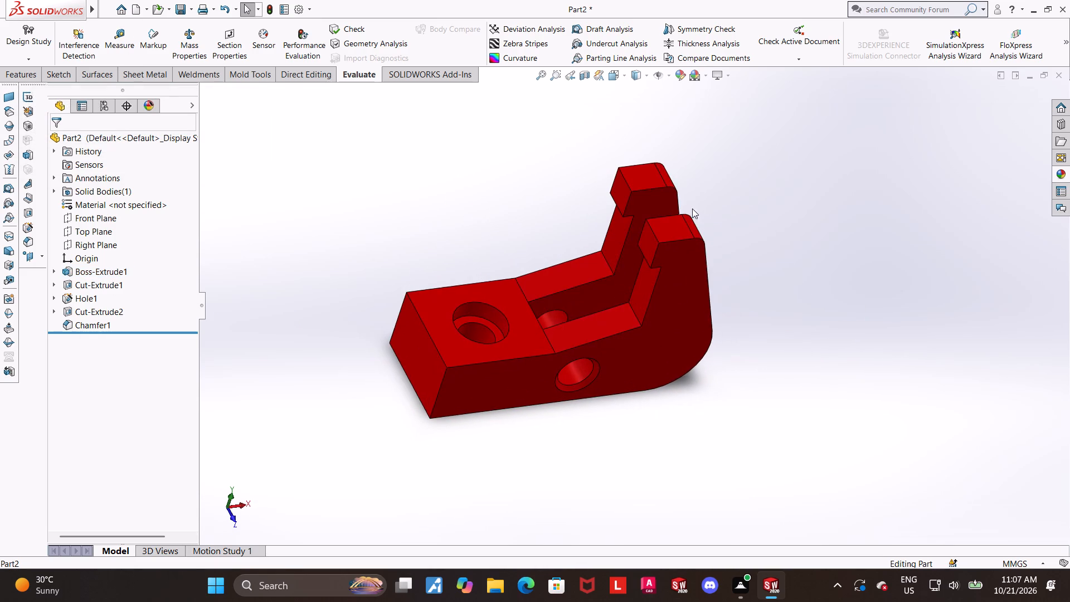
scroll(695, 226, "down", 4)
left_click(118, 41)
middle_click_drag(477, 225, 521, 112)
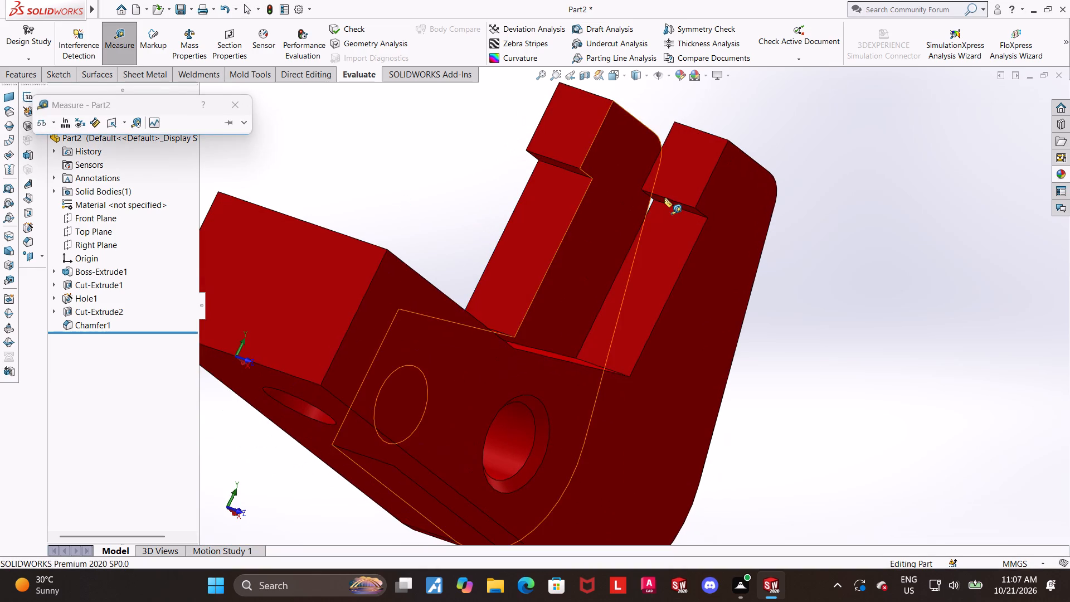
middle_click_drag(667, 181, 667, 164)
left_click(674, 206)
middle_click_drag(742, 186, 728, 202)
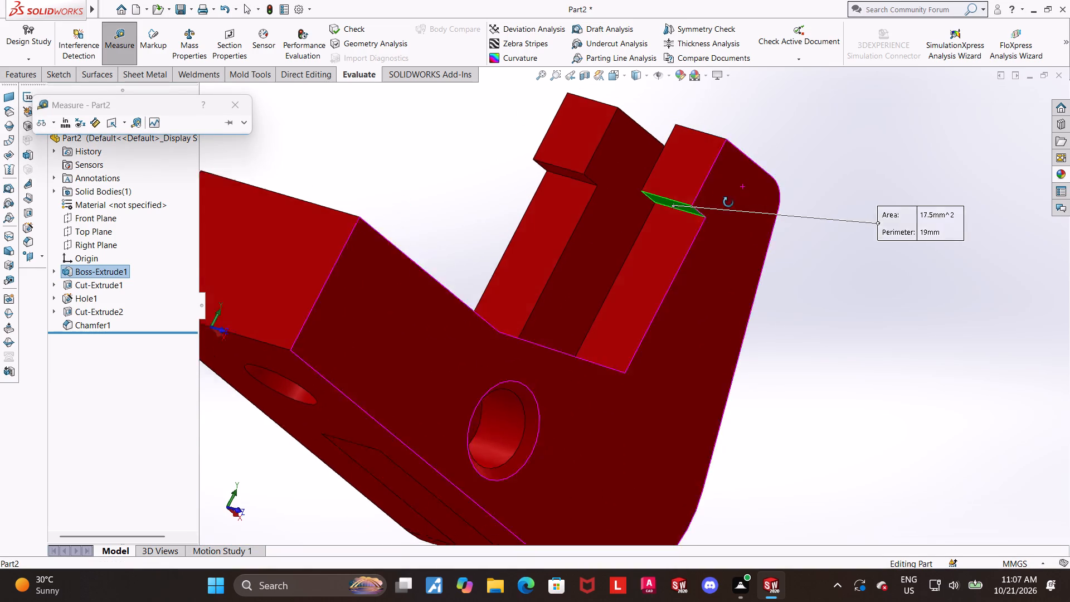
middle_click_drag(728, 202, 660, 262)
left_click(728, 153)
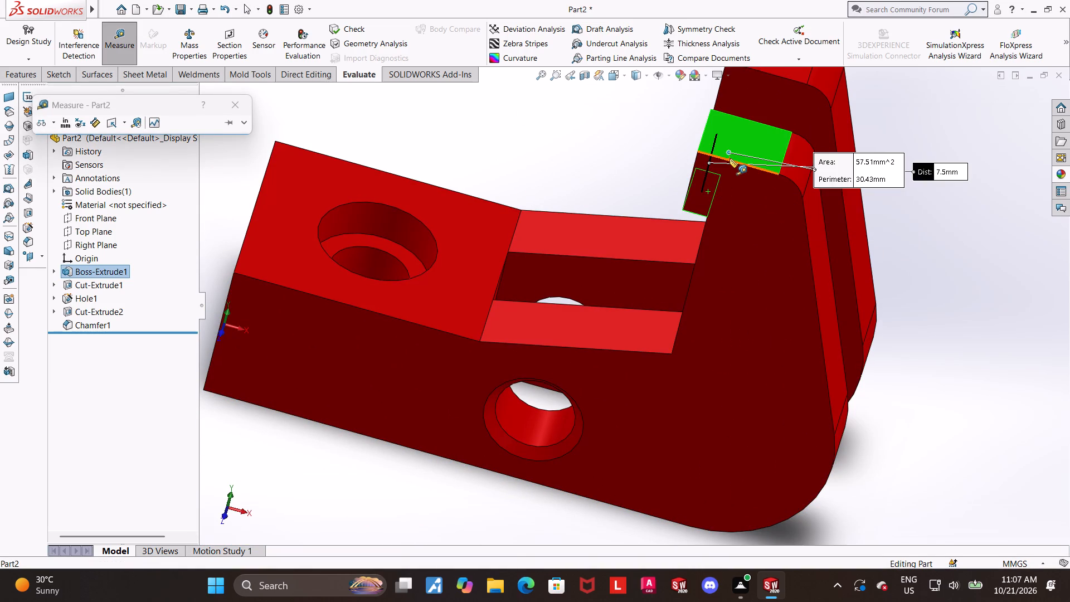
scroll(729, 158, "up", 1)
scroll(820, 111, "down", 2)
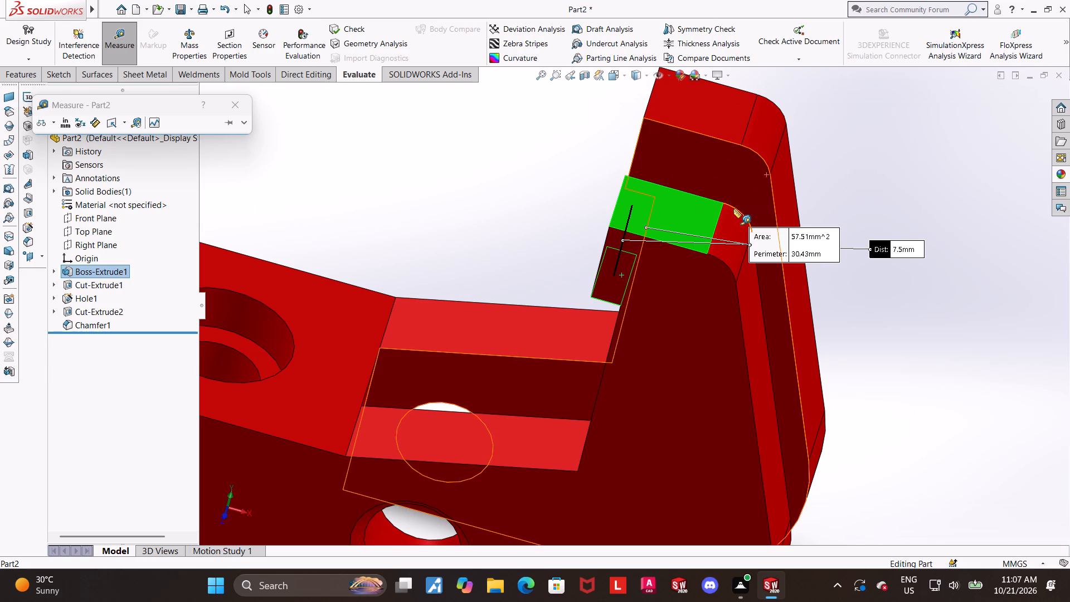
key("Escape")
Measure the overhang between the near hook's front face and the recessed arm face below it.
scroll(723, 241, "up", 2)
middle_click_drag(724, 281, 771, 285)
scroll(833, 282, "up", 1)
scroll(833, 282, "down", 3)
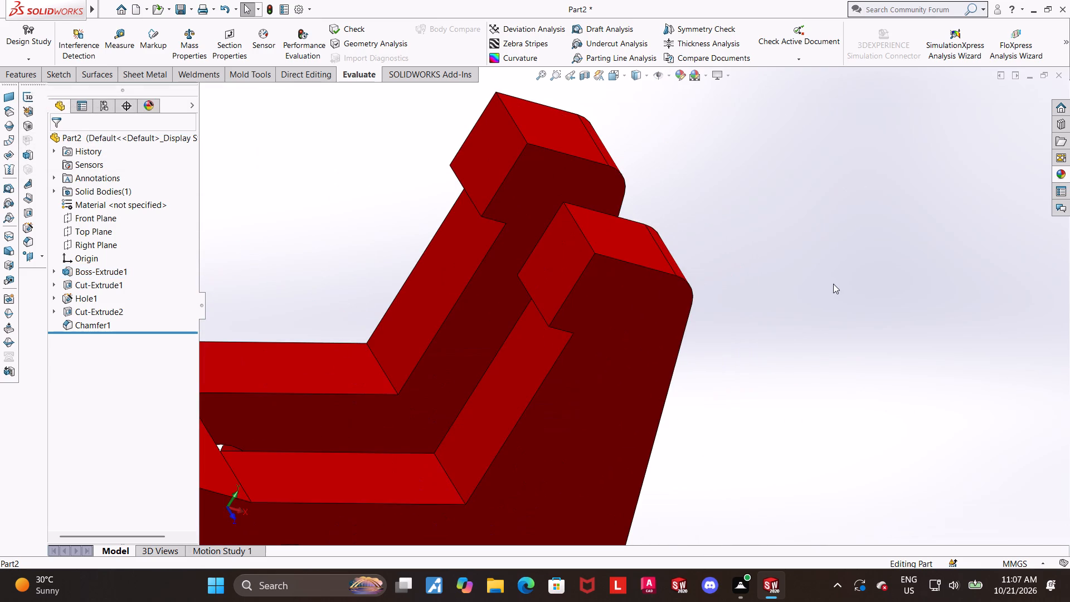
left_click(109, 40)
left_click(519, 343)
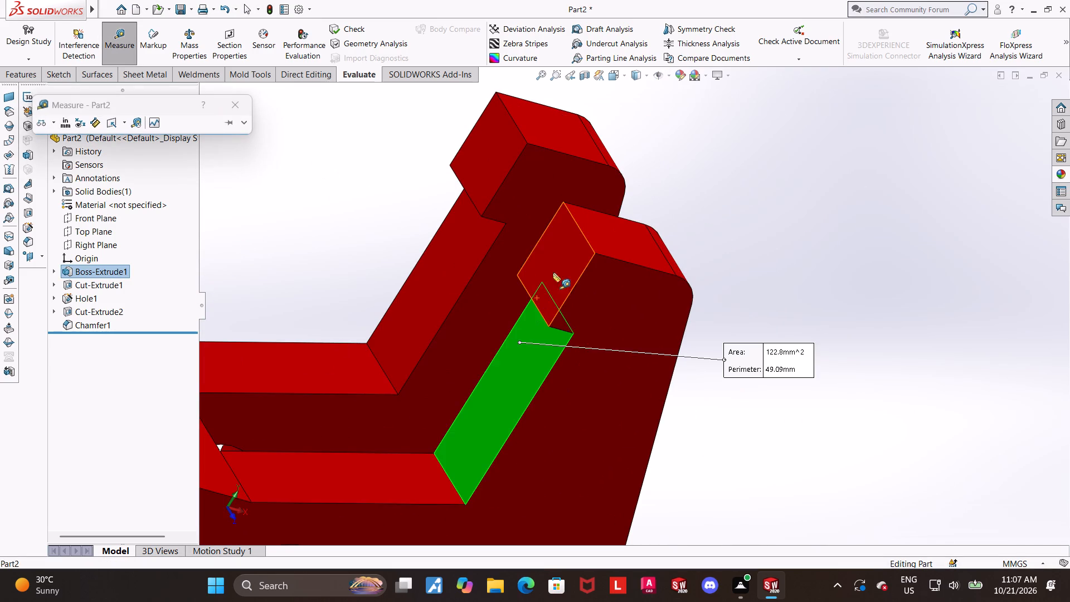
left_click(556, 258)
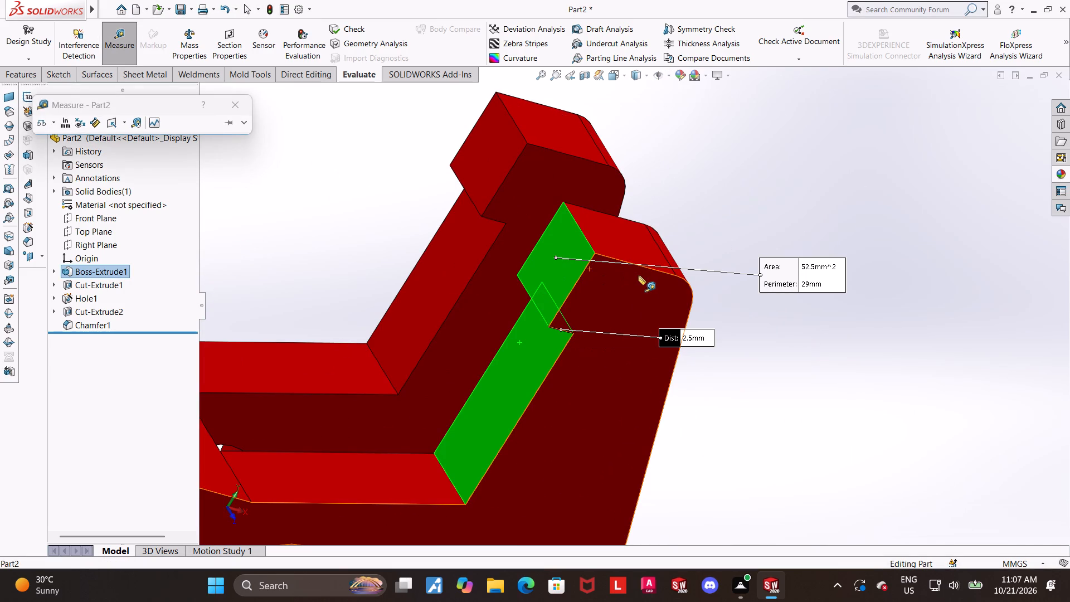
key("Escape")
Measure the distance between the base's end face and the far hook's front face.
scroll(485, 215, "up", 4)
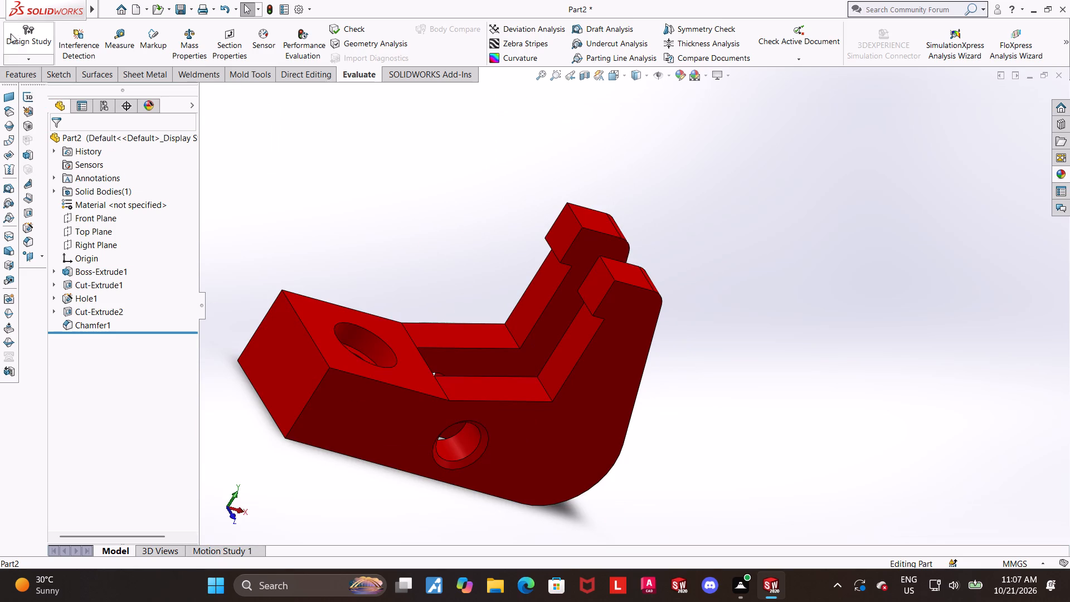
left_click(107, 42)
left_click(288, 355)
left_click(566, 226)
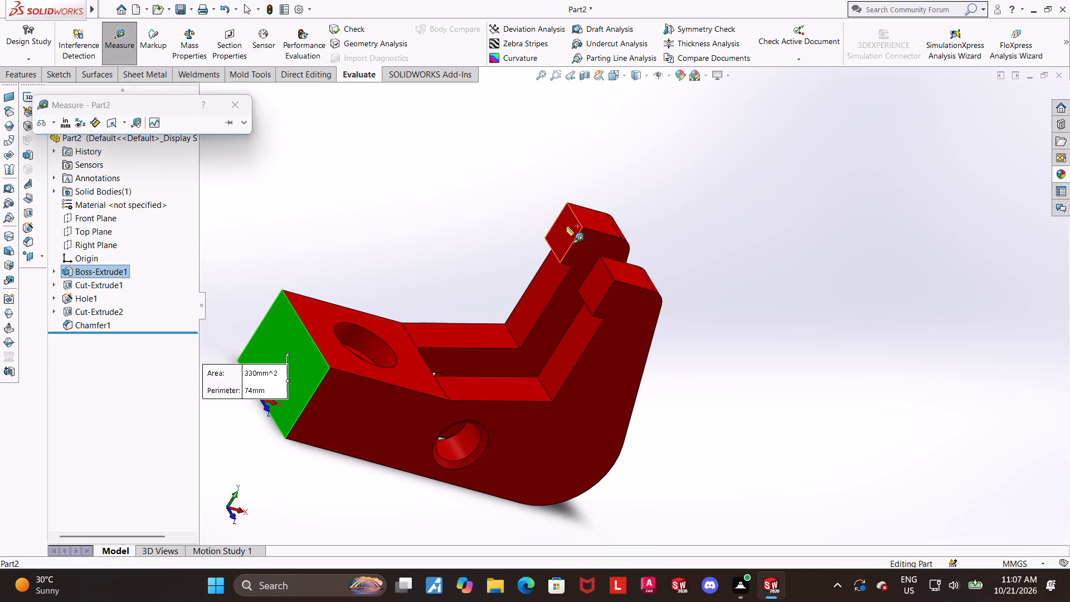
scroll(544, 218, "up", 1)
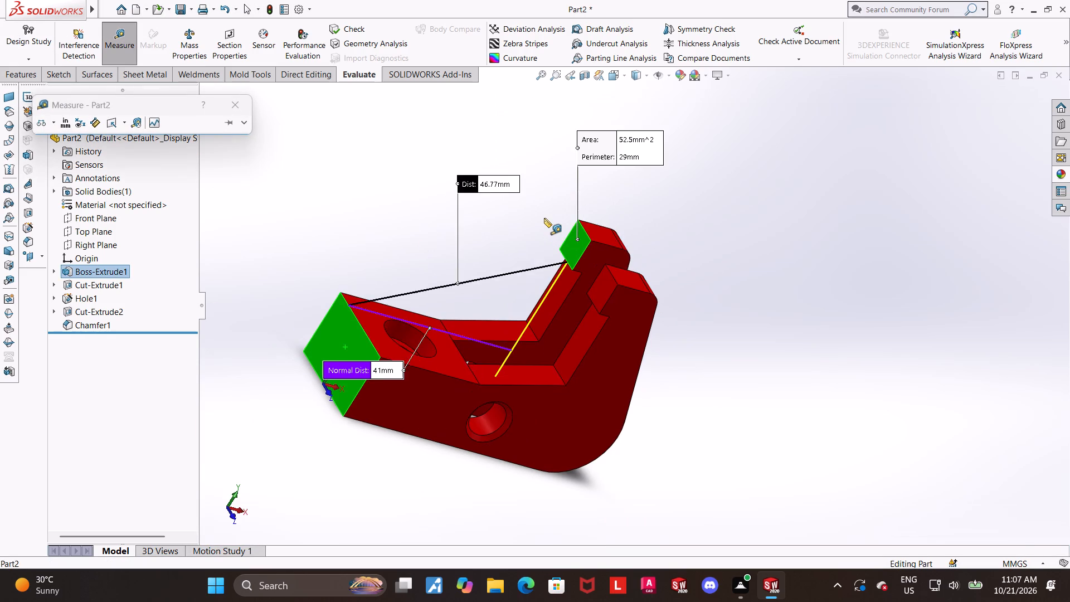
scroll(544, 218, "up", 1)
scroll(523, 212, "down", 2)
middle_click_drag(521, 214, 544, 196)
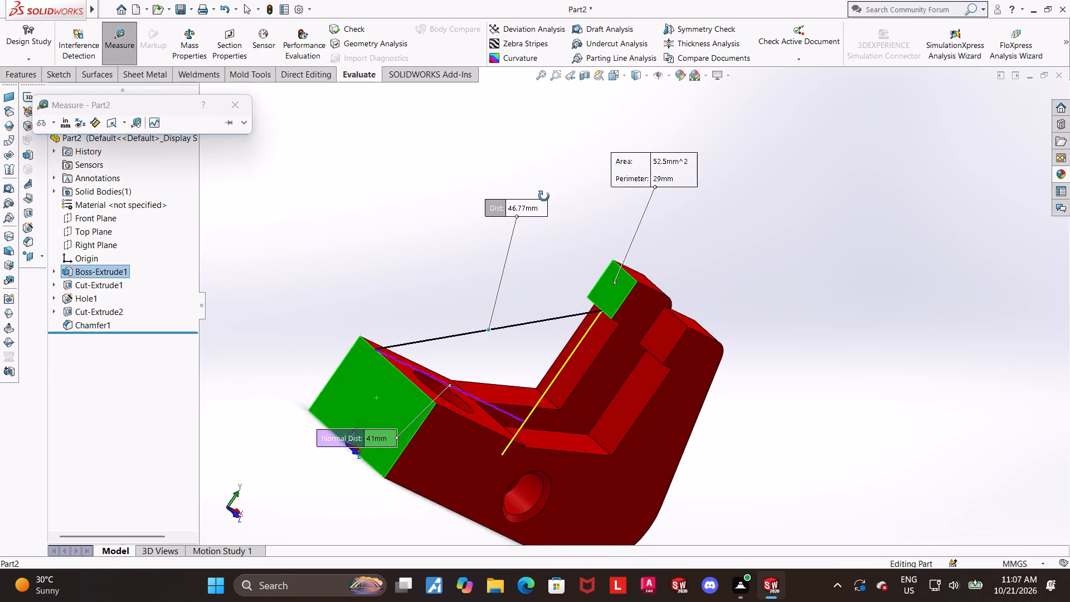
middle_click_drag(544, 196, 479, 240)
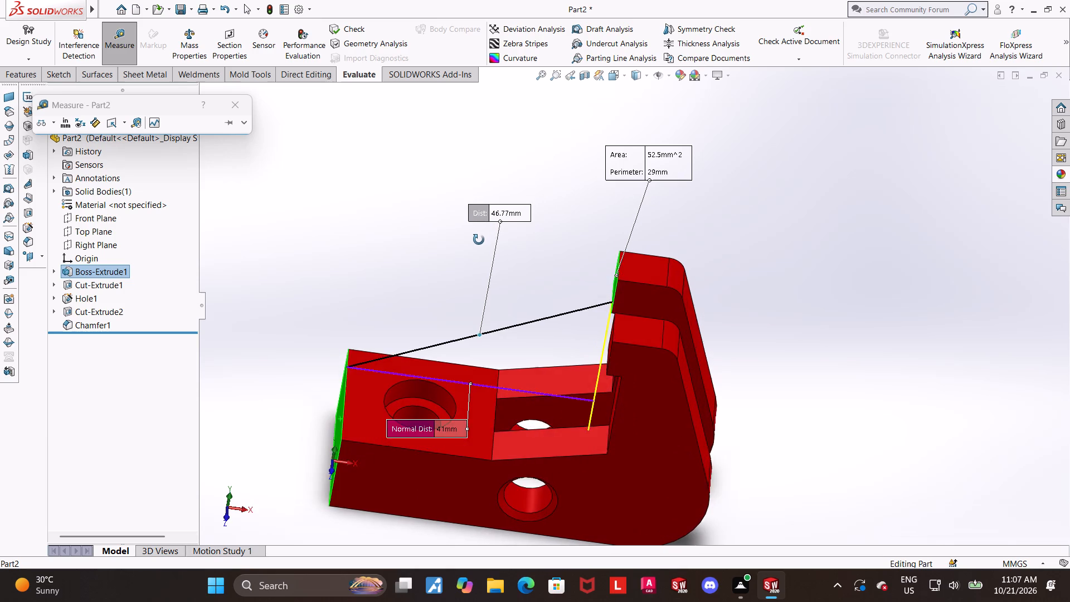
middle_click_drag(479, 240, 481, 144)
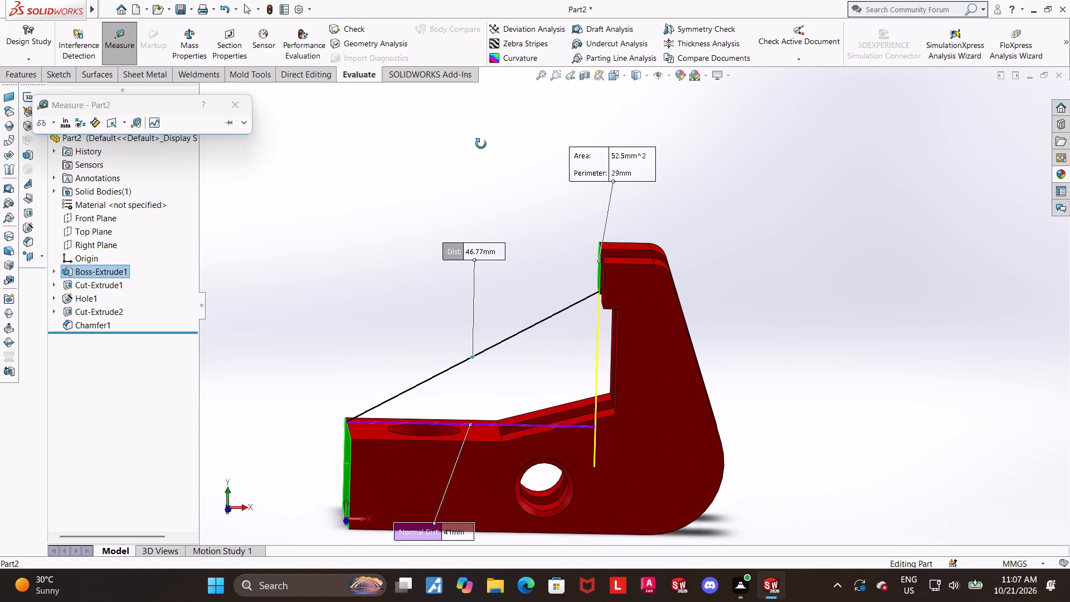
middle_click_drag(481, 144, 481, 147)
key("Escape")
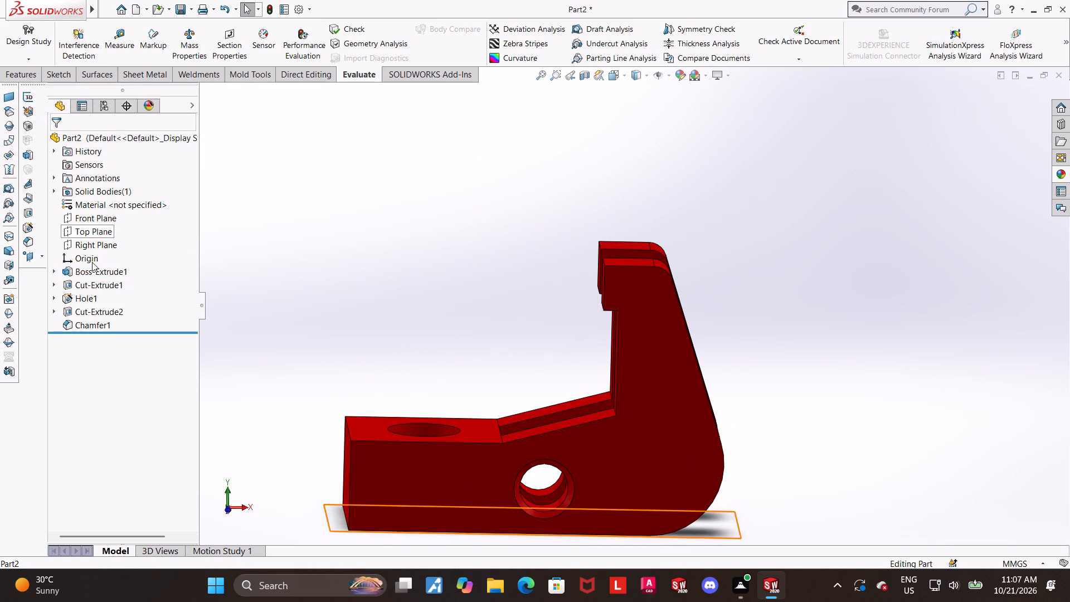
View the part from the front and display the dimensions of Sketch1 under Boss-Extrude1.
left_click(617, 79)
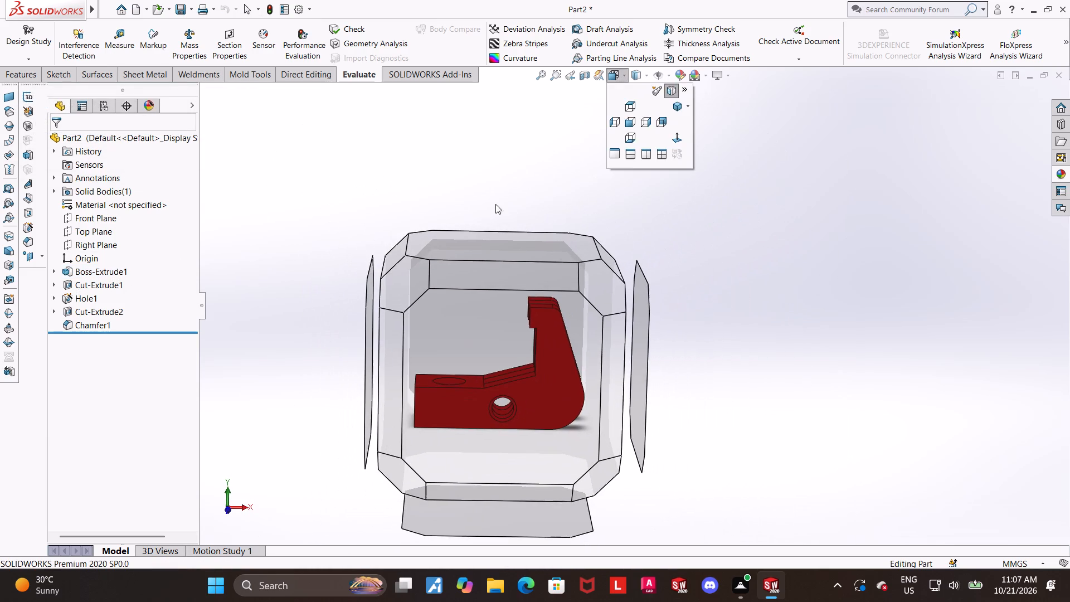
left_click(508, 398)
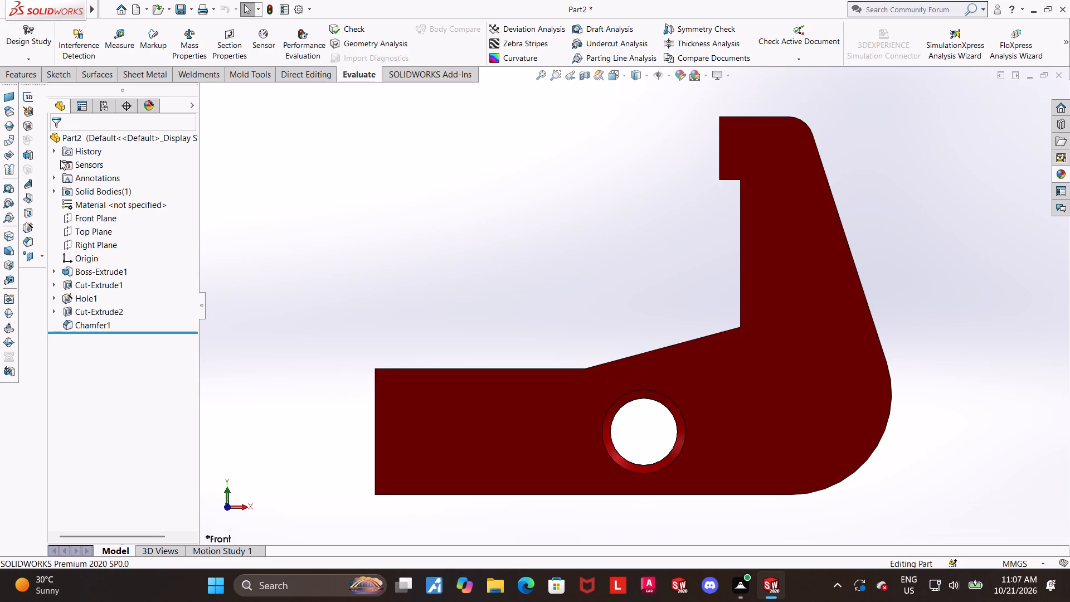
left_click(59, 268)
left_click(83, 279)
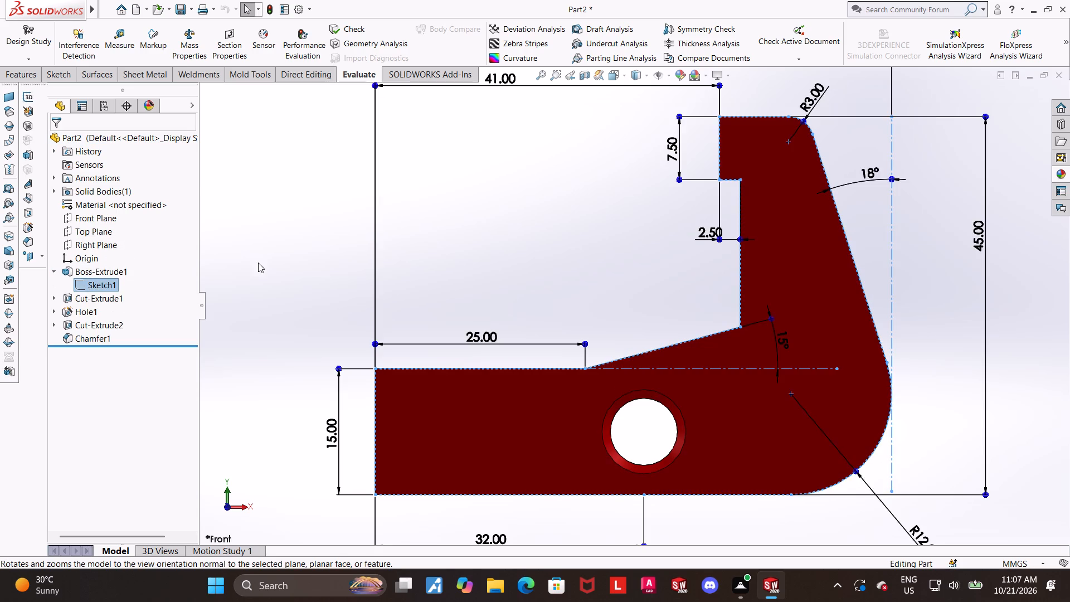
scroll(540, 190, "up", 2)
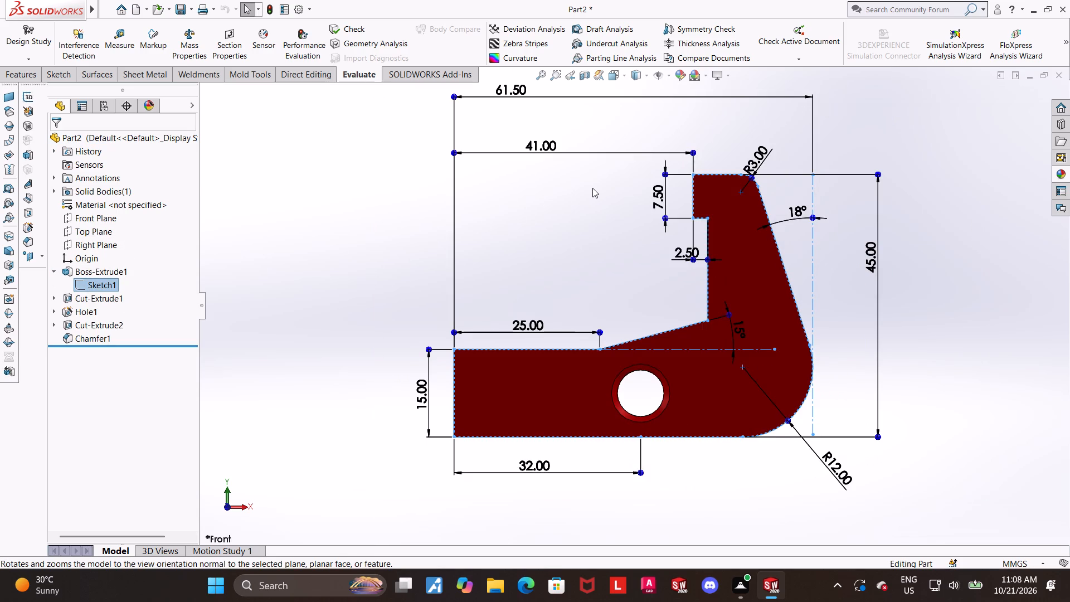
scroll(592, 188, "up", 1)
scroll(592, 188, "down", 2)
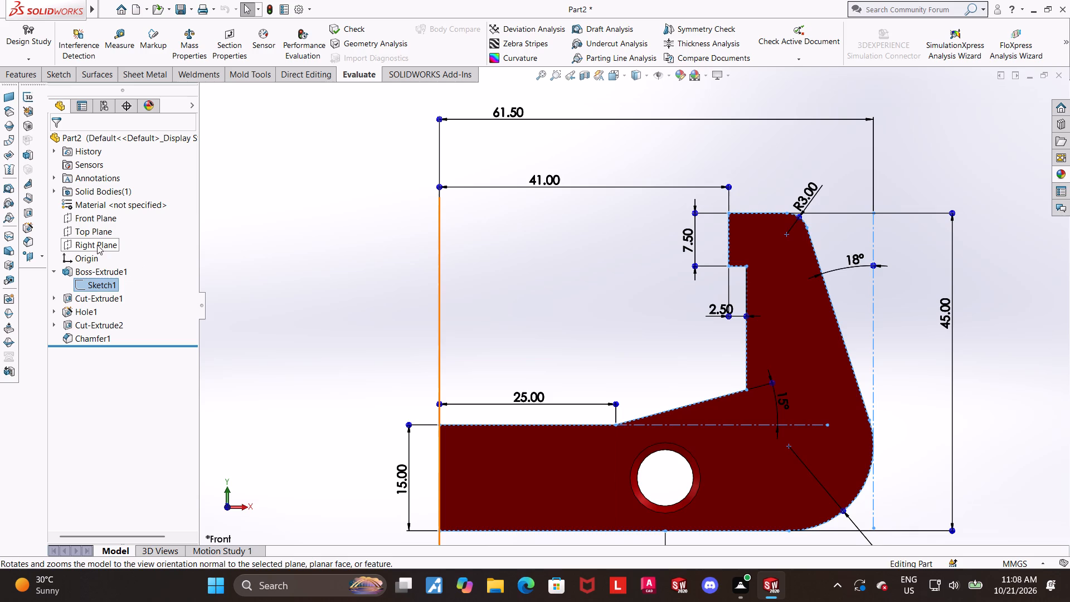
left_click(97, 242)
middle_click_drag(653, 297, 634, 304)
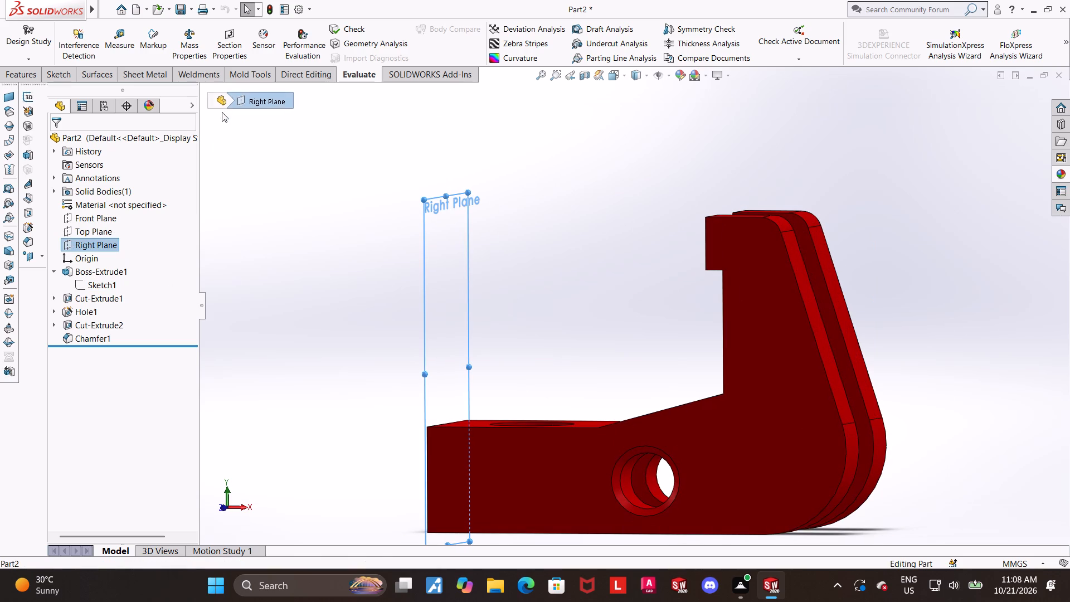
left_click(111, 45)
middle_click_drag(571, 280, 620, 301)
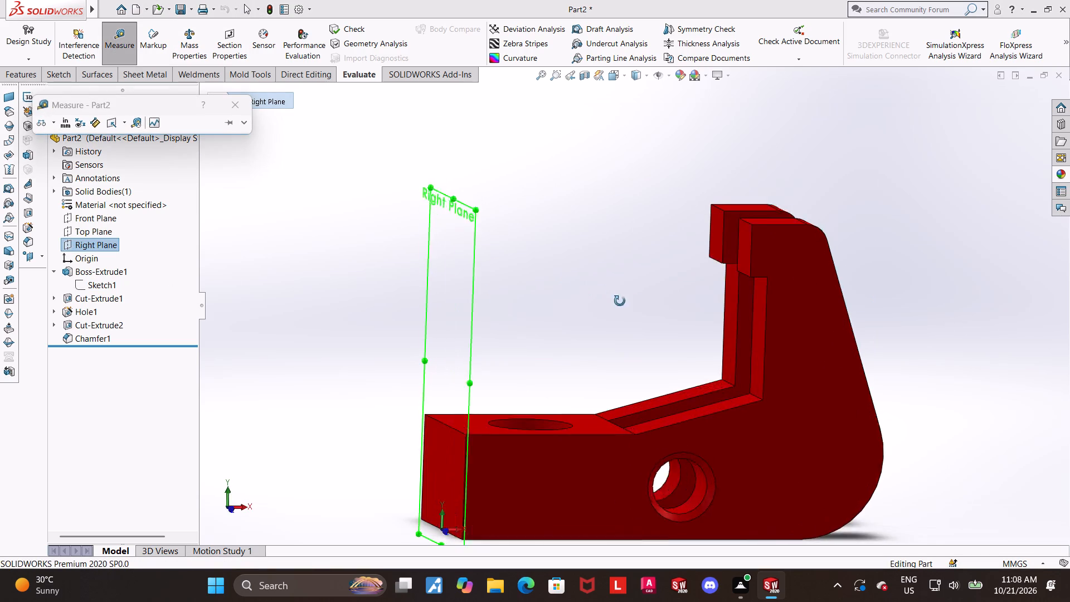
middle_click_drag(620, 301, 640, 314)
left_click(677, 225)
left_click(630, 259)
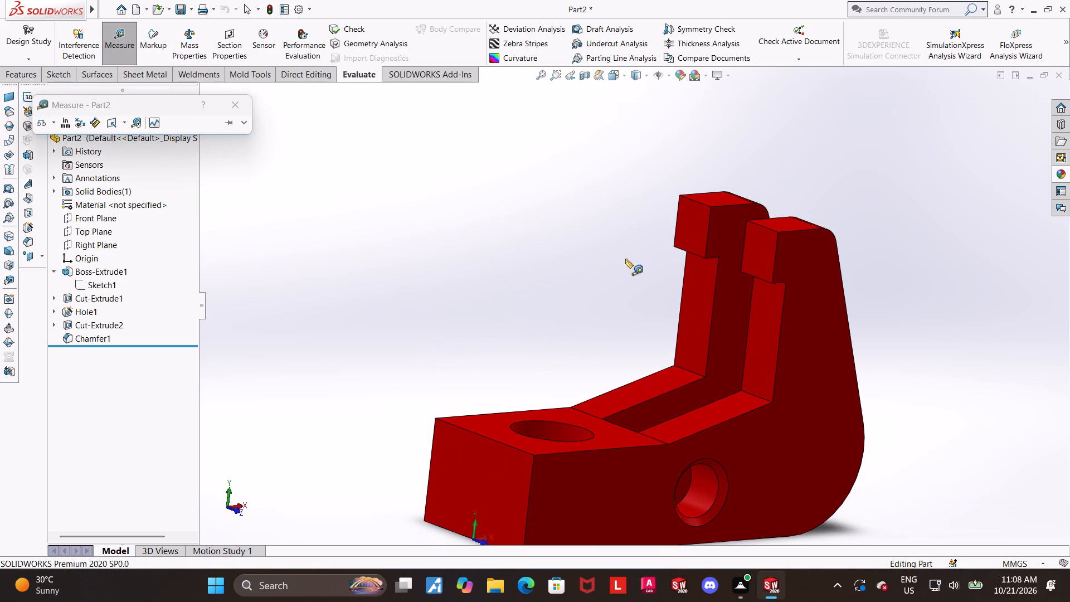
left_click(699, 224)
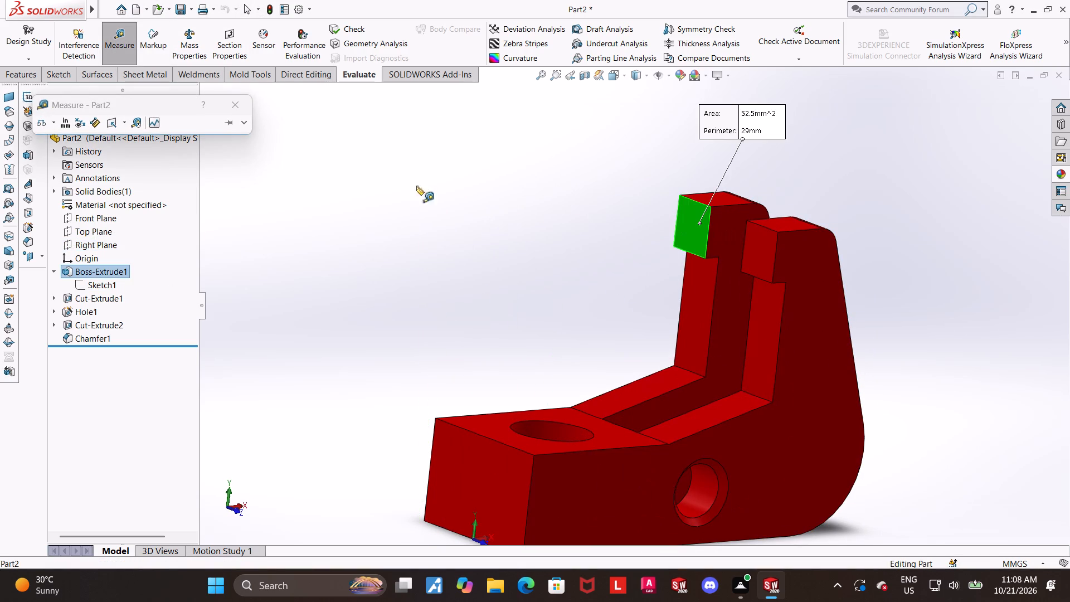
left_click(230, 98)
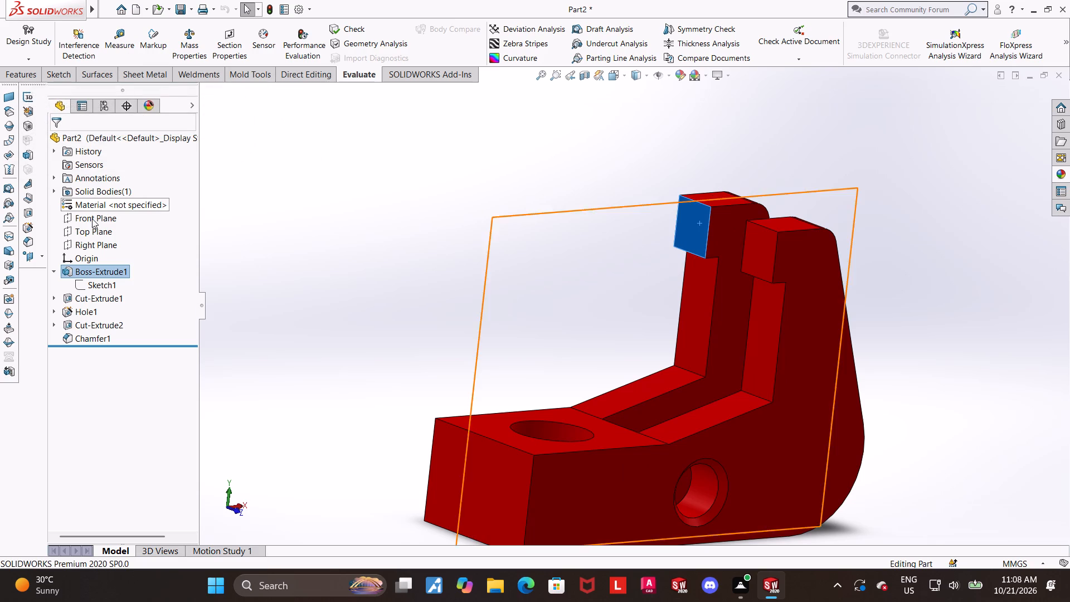
Measure the distance between the Right Plane and the far hook's front face.
left_click(93, 240)
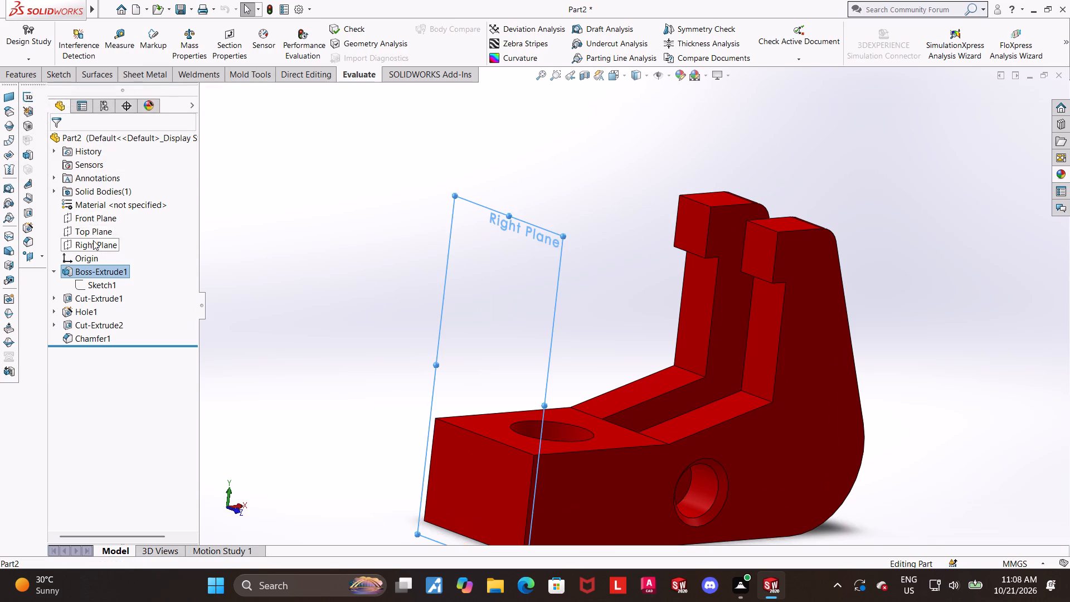
left_click(118, 45)
left_click(689, 230)
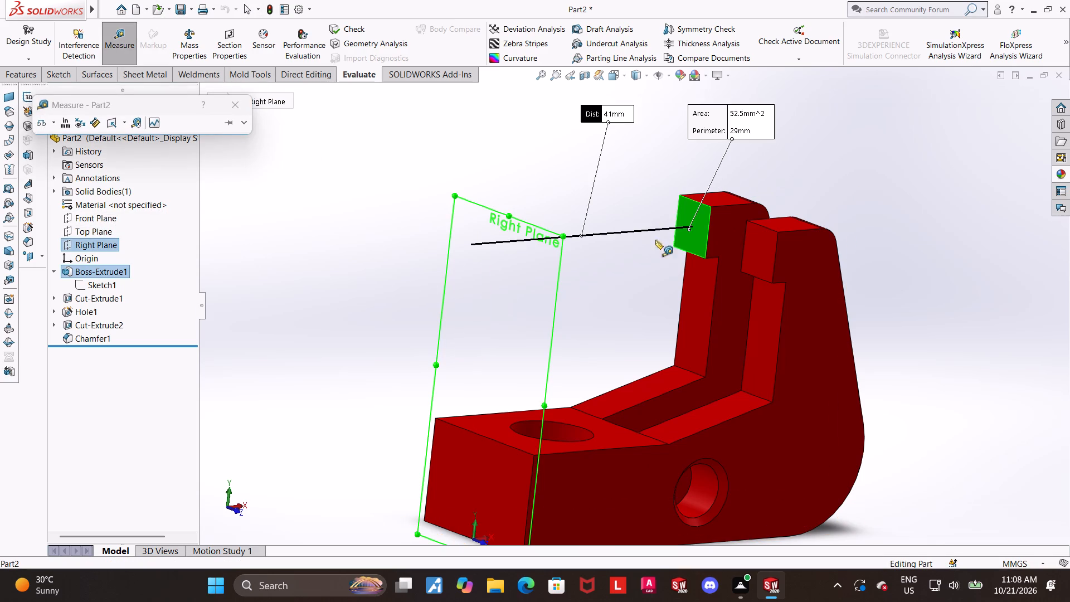
scroll(619, 263, "up", 1)
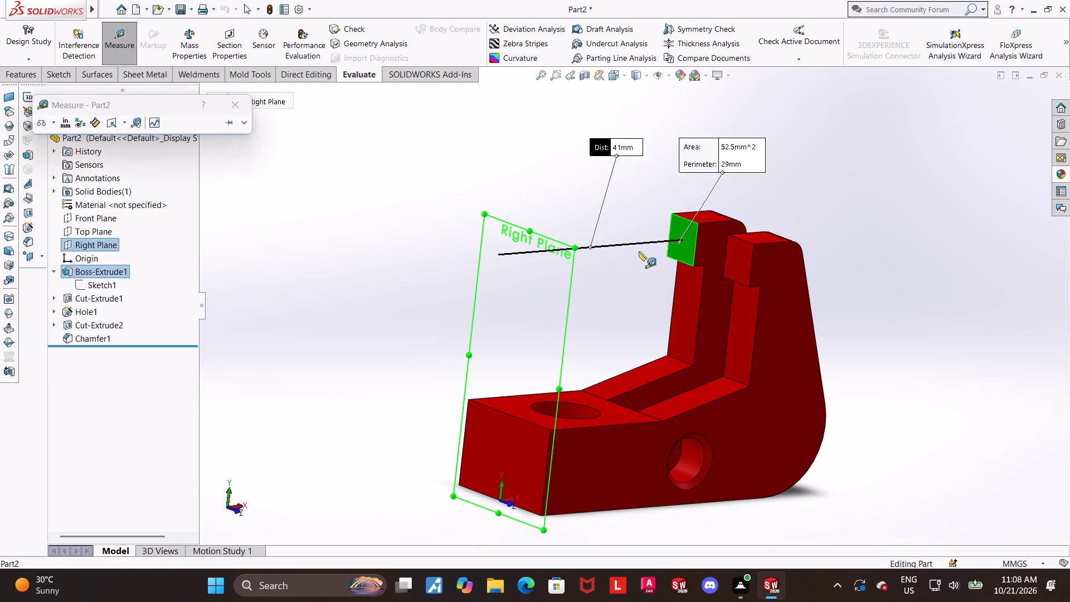
scroll(639, 251, "down", 1)
scroll(625, 254, "up", 1)
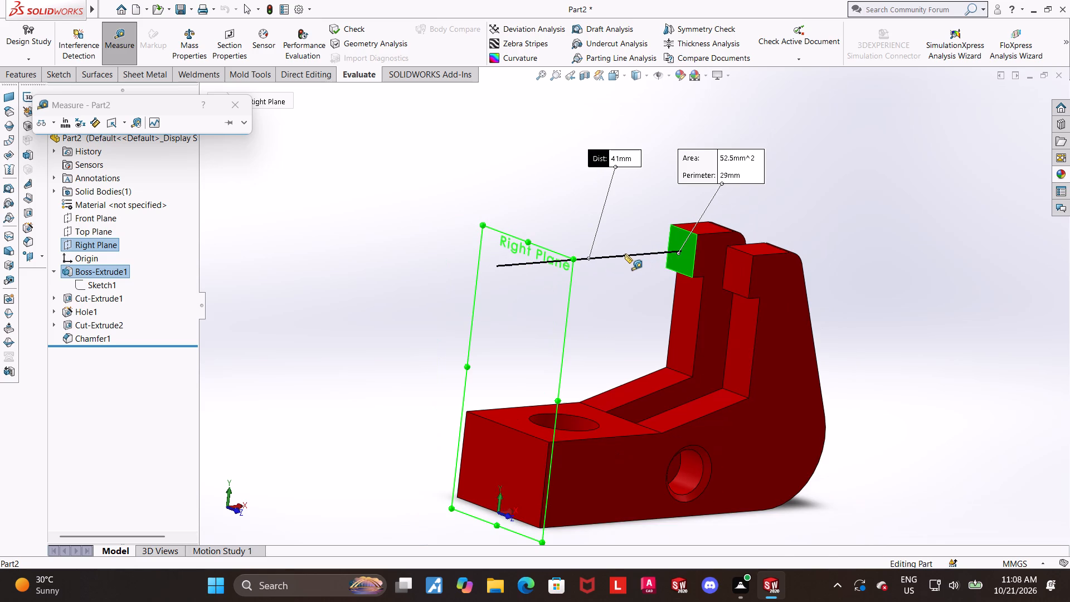
scroll(671, 251, "up", 1)
scroll(755, 256, "down", 1)
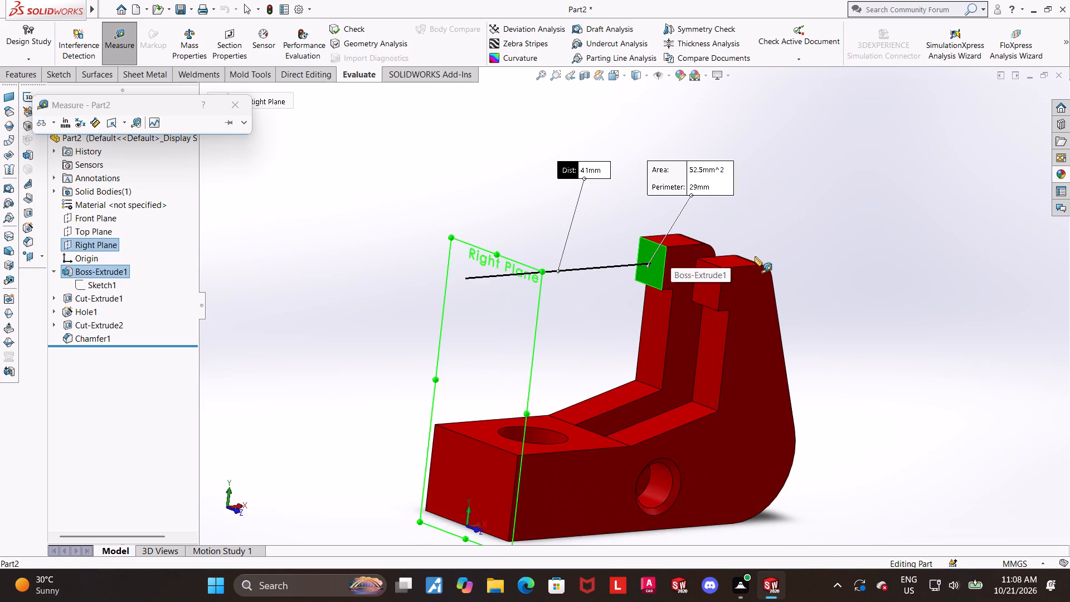
key("Escape")
Display the dimensions of Sketch4 under Cut-Extrude2, the cross hole's sketch, and examine them against the part.
middle_click_drag(872, 256, 860, 259)
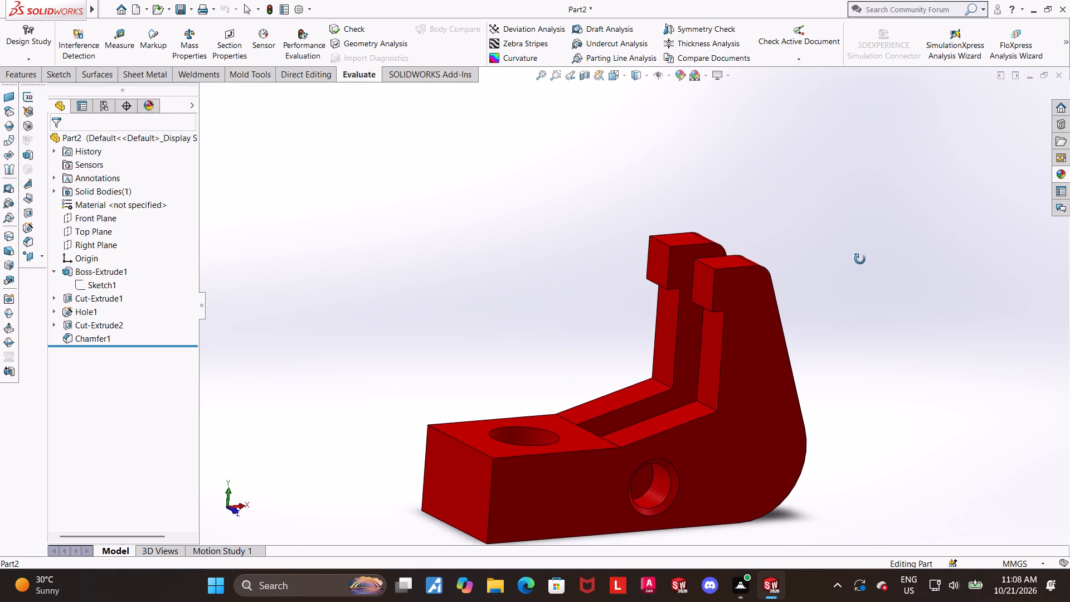
middle_click_drag(860, 259, 840, 271)
scroll(908, 278, "up", 2)
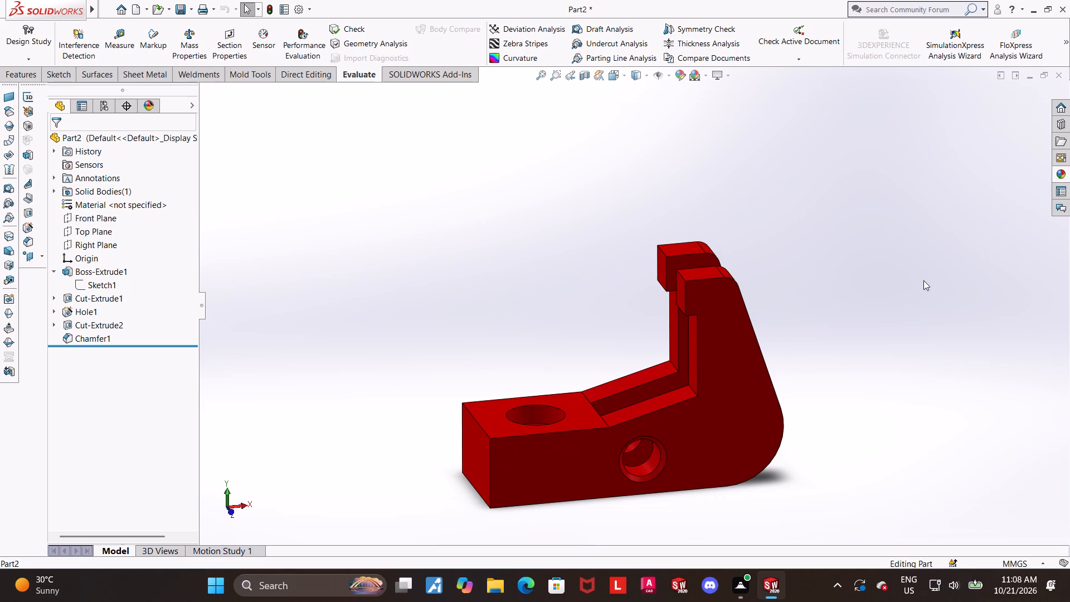
key("ctrl+7")
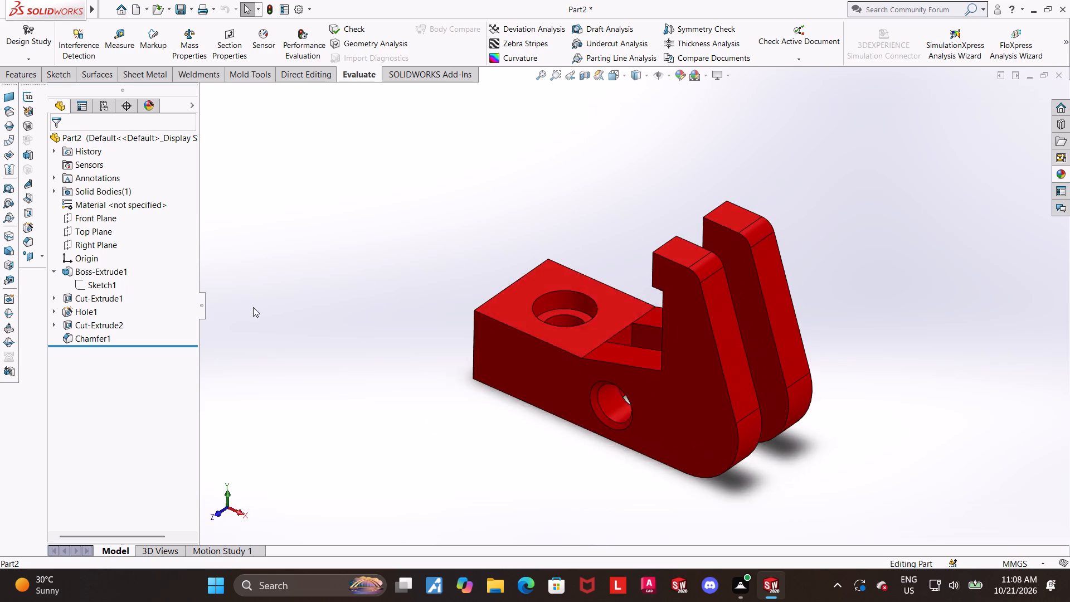
left_click(52, 321)
left_click(82, 340)
middle_click_drag(364, 377, 414, 333)
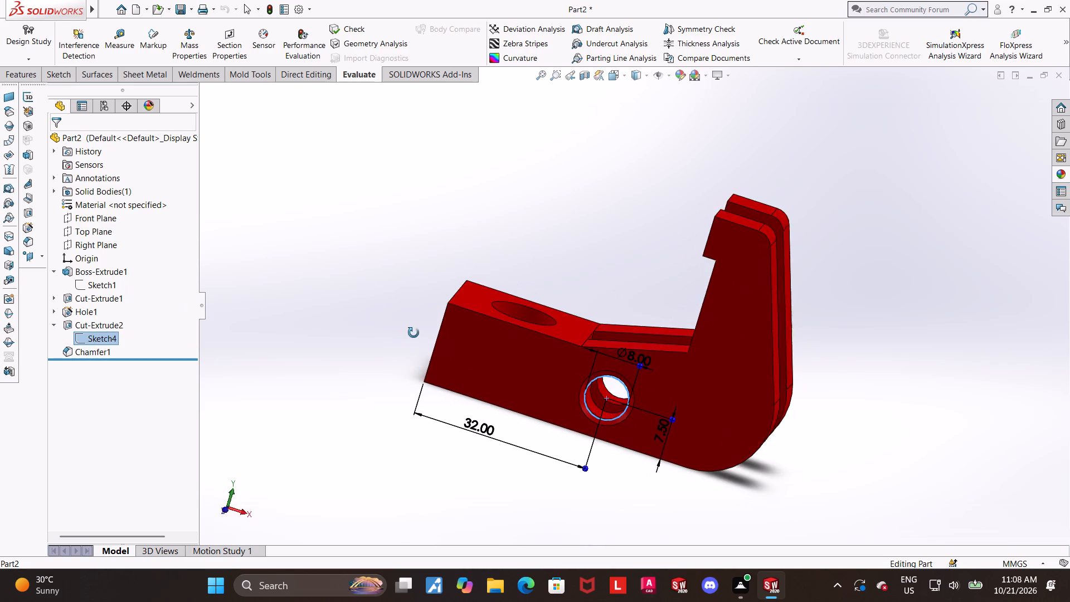
middle_click_drag(414, 333, 422, 320)
left_click(317, 328)
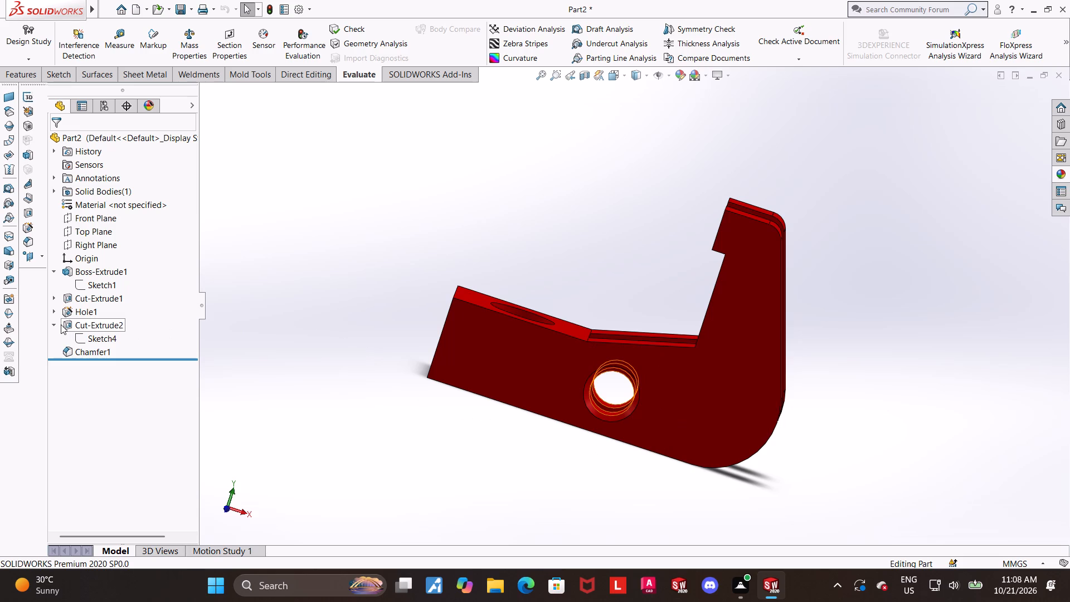
left_click(56, 324)
Set an isometric view facing the base's end face and the hooks' front faces, and examine the slot and holes.
middle_click_drag(629, 390, 742, 454)
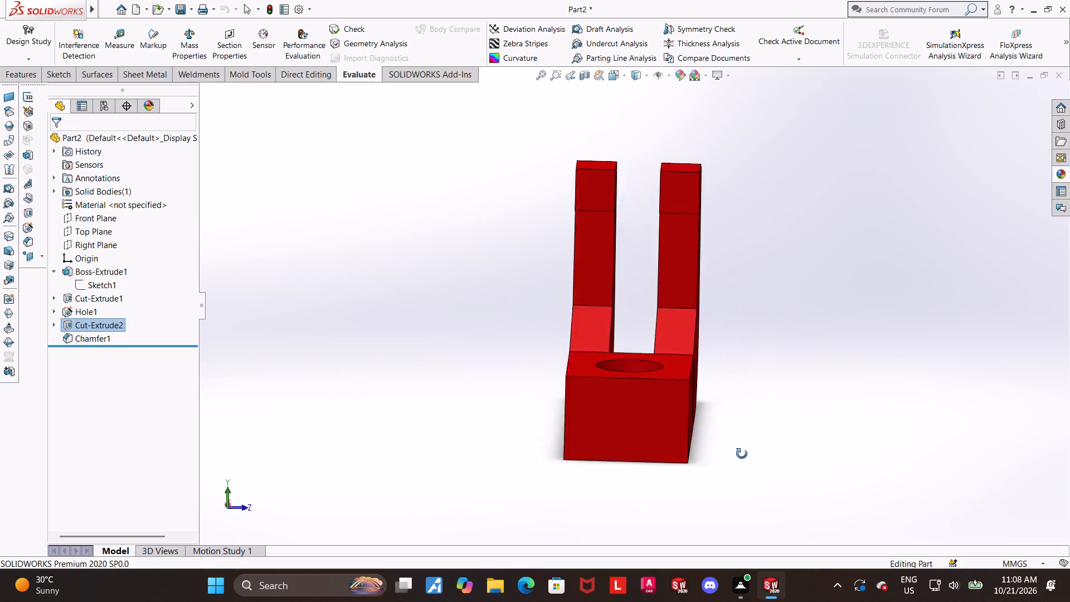
middle_click_drag(742, 454, 704, 468)
left_click(615, 79)
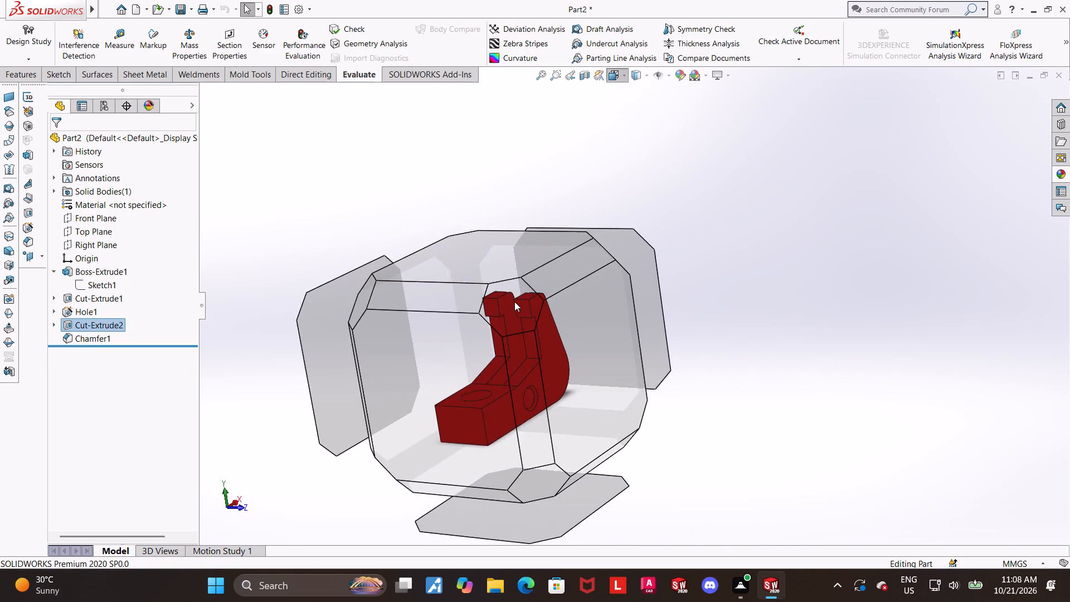
left_click(514, 302)
scroll(665, 389, "down", 1)
scroll(665, 389, "up", 1)
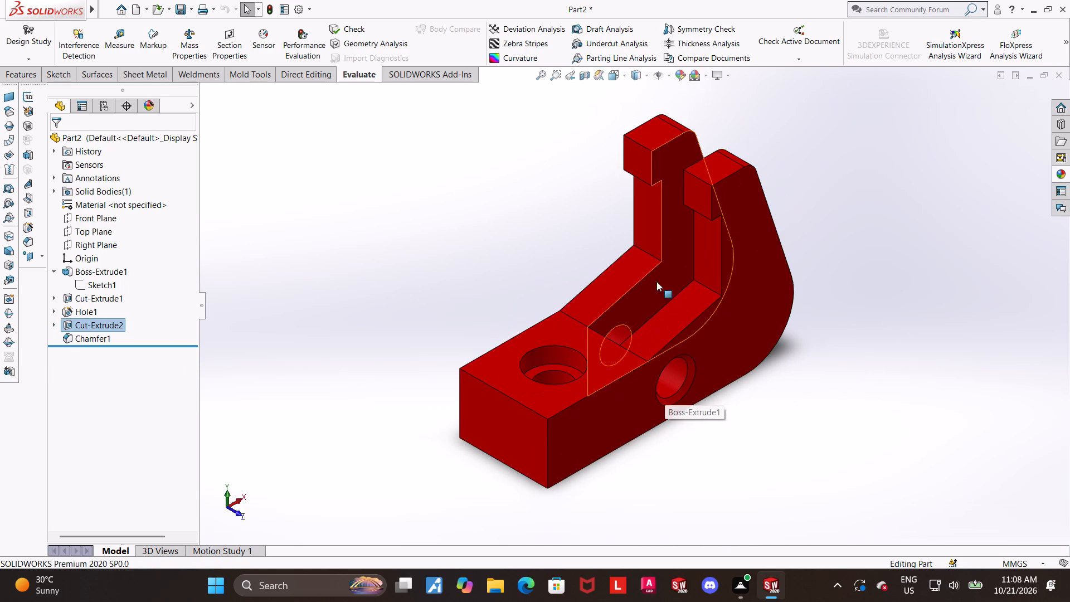
scroll(680, 142, "down", 1)
scroll(668, 242, "up", 1)
scroll(631, 333, "down", 1)
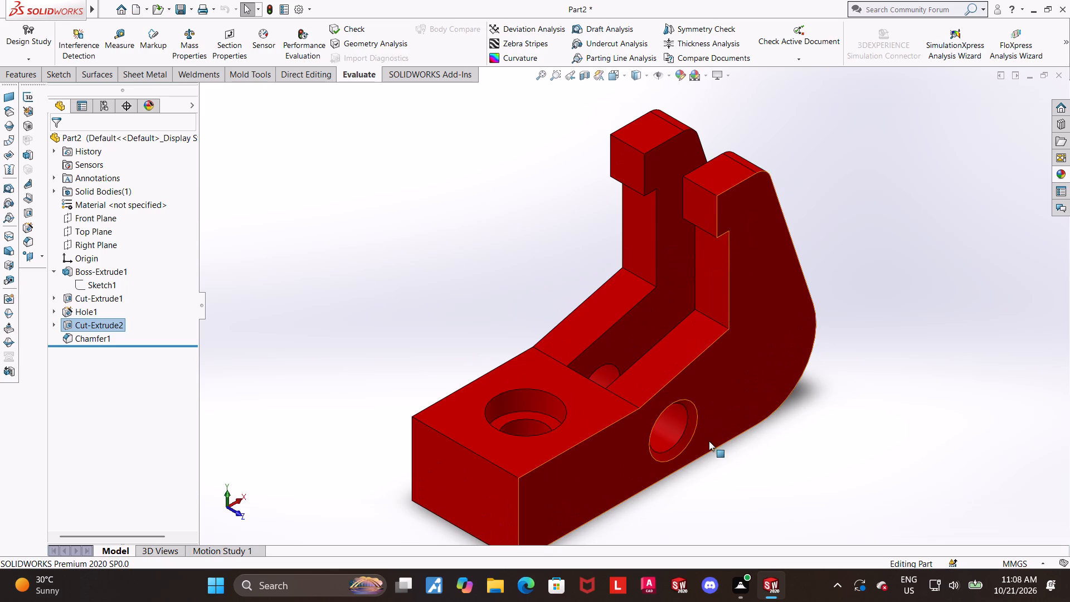
scroll(708, 439, "up", 1)
scroll(587, 439, "down", 1)
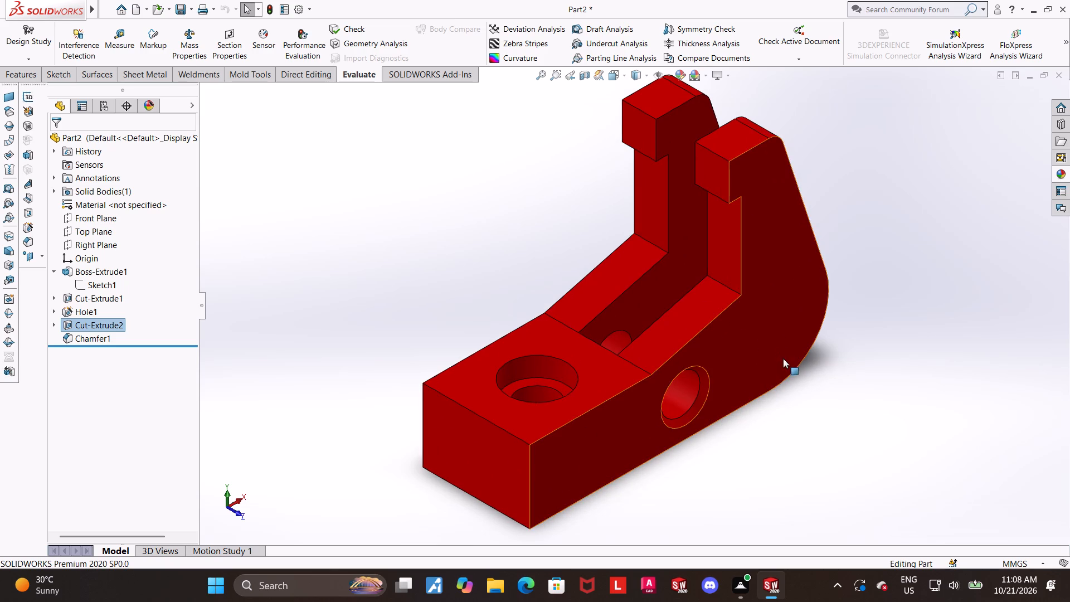
scroll(783, 351, "up", 1)
scroll(738, 289, "down", 1)
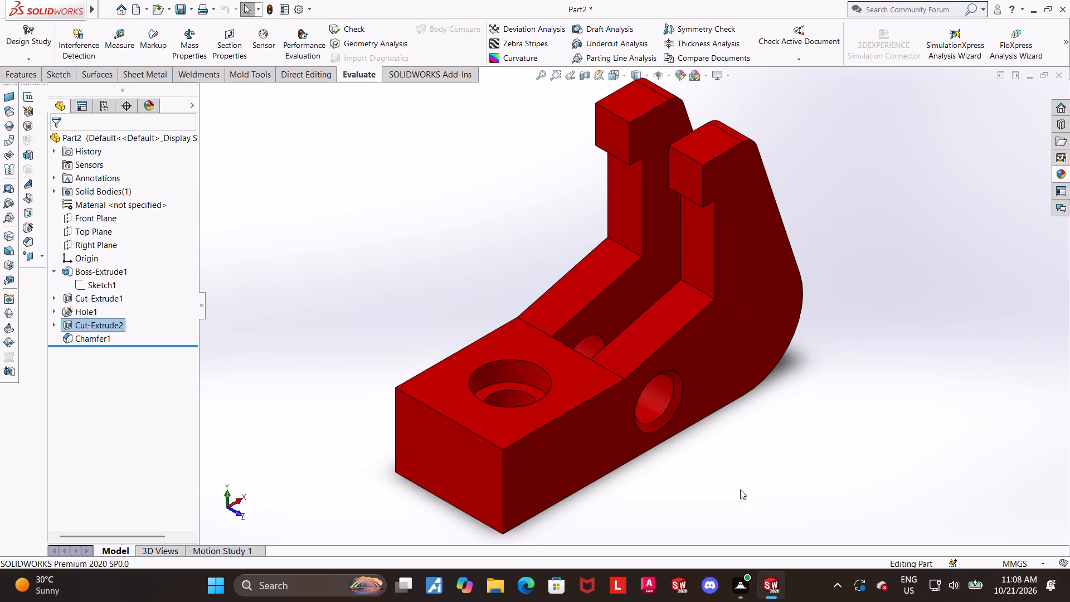
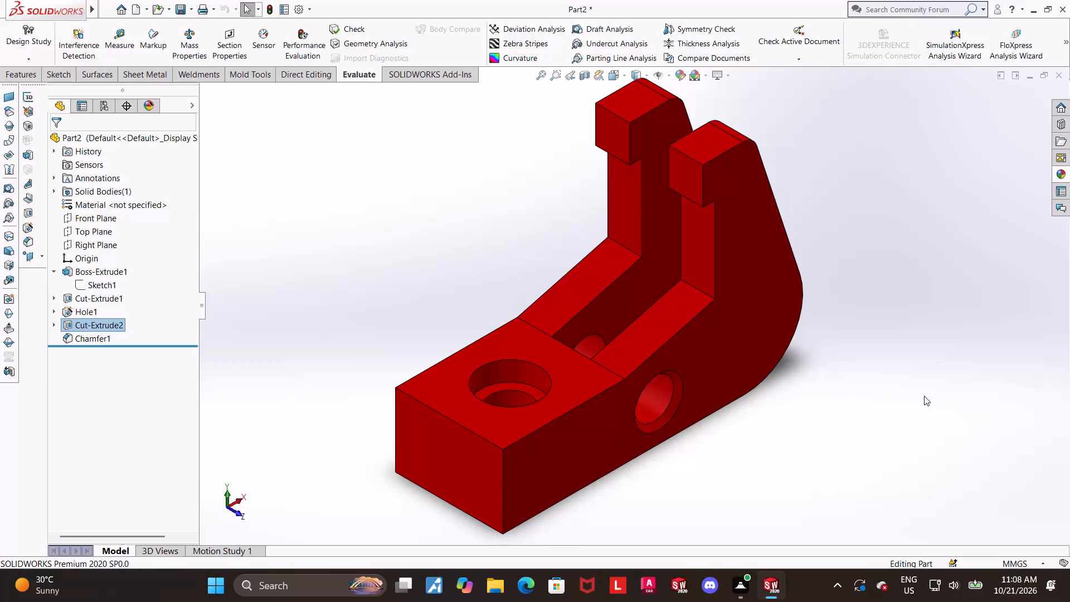
Save the part in the Downloads folder as "hooked shifter bracket" in SOLIDWORKS Part format.
key("ctrl+s")
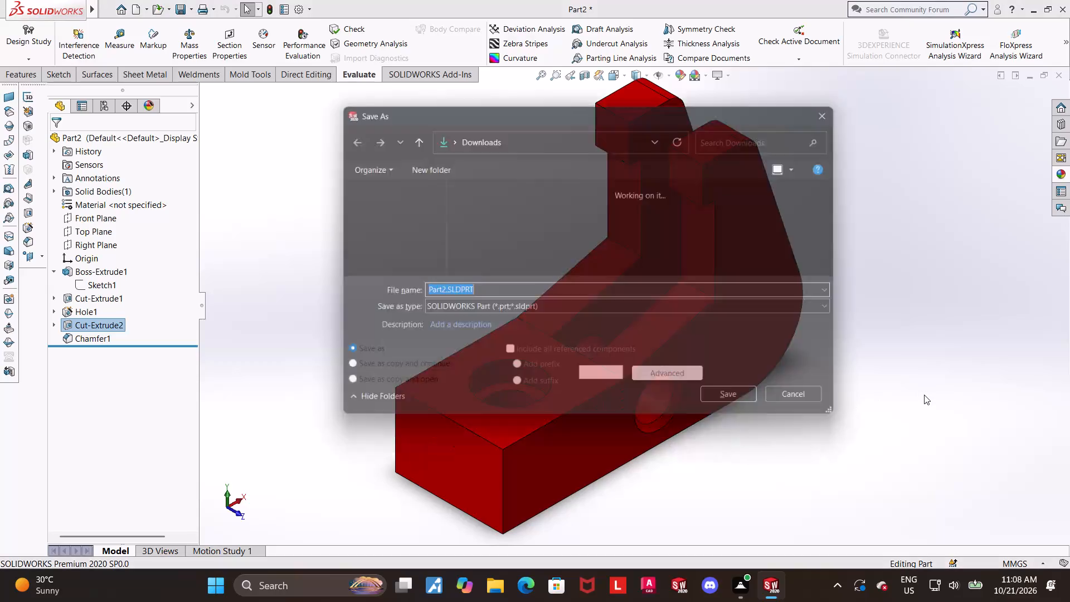
type("hooked shifter brackwe")
key("BackSpace")
key("BackSpace")
type("et")
key("Return")
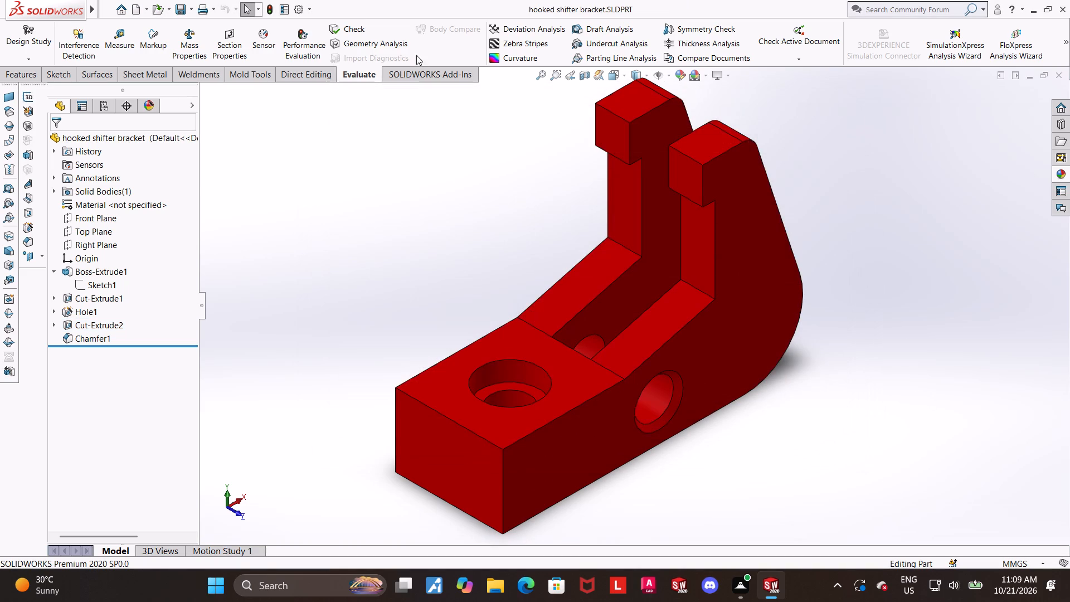
Save a PDF copy of the part as "hooked shifter bracket.pdf" in the Downloads folder.
left_click(131, 146)
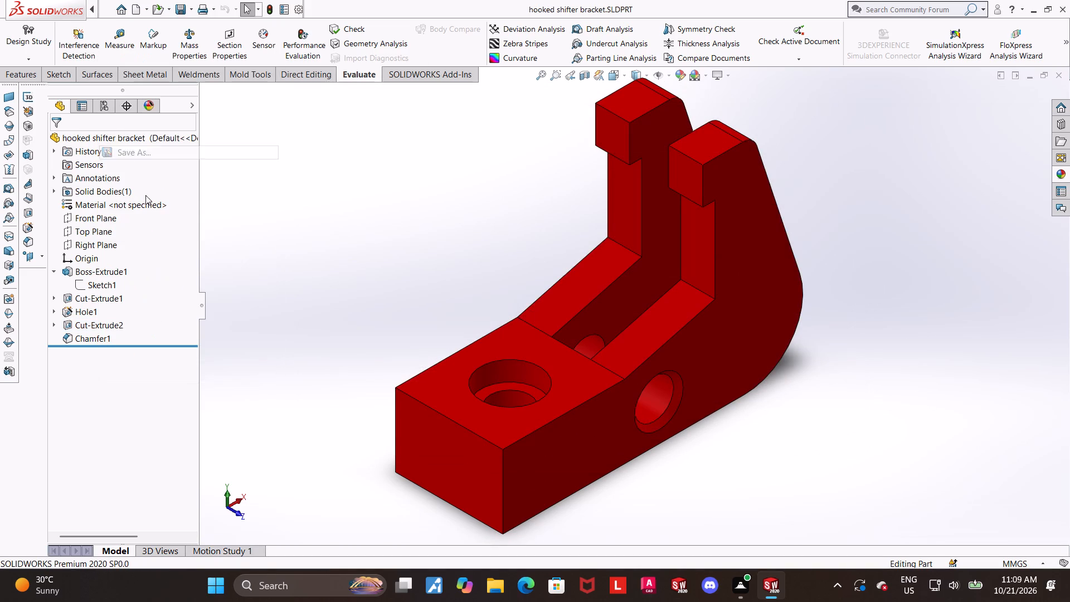
left_click(533, 308)
left_click(556, 86)
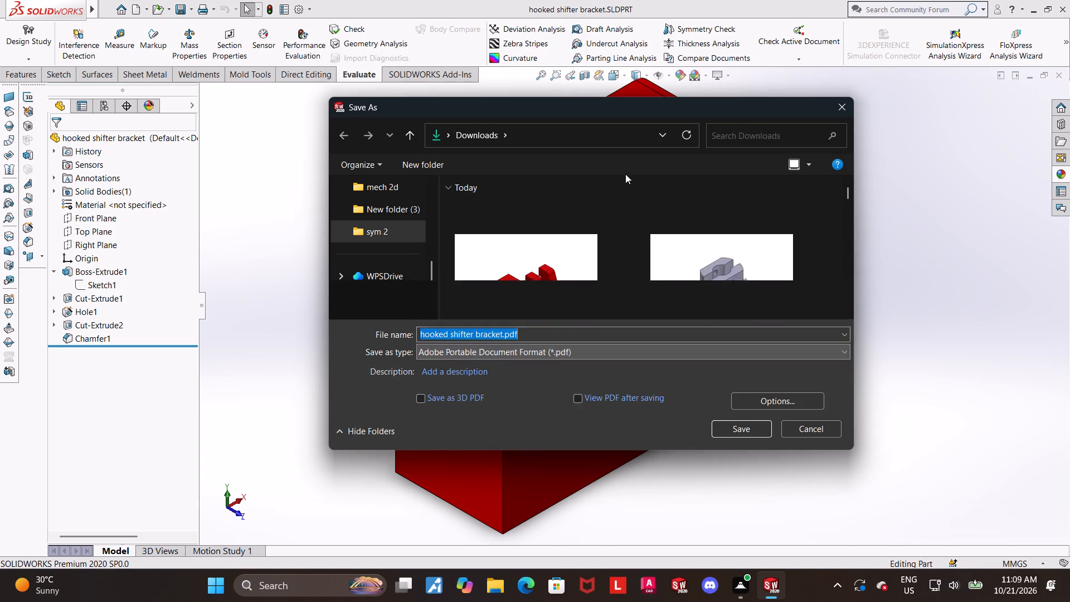
left_click(747, 436)
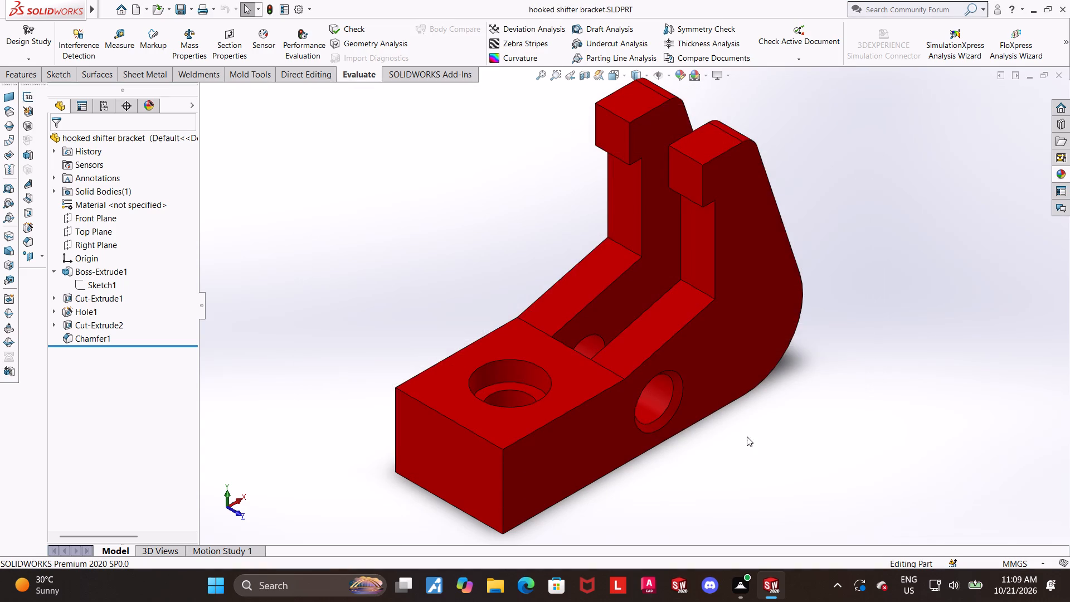